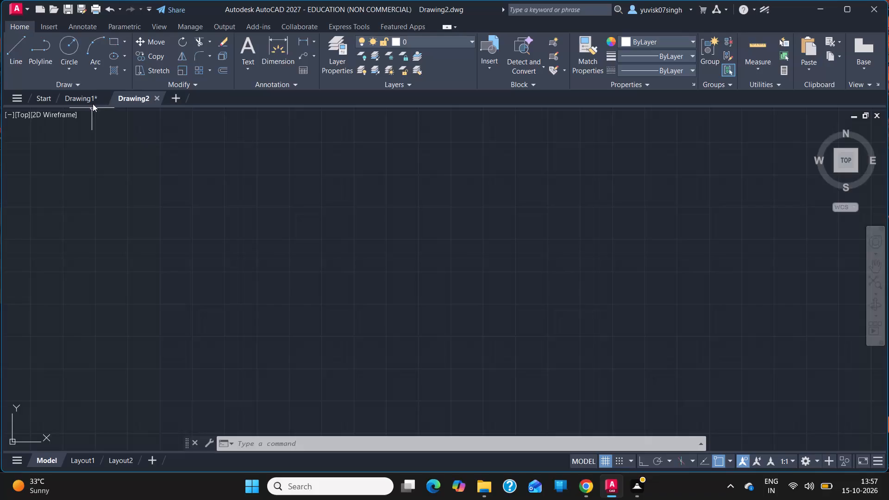
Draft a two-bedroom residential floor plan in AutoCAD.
Configure the drawing units with a length precision of 0.00 and metres as the insertion scale.
left_click(20, 11)
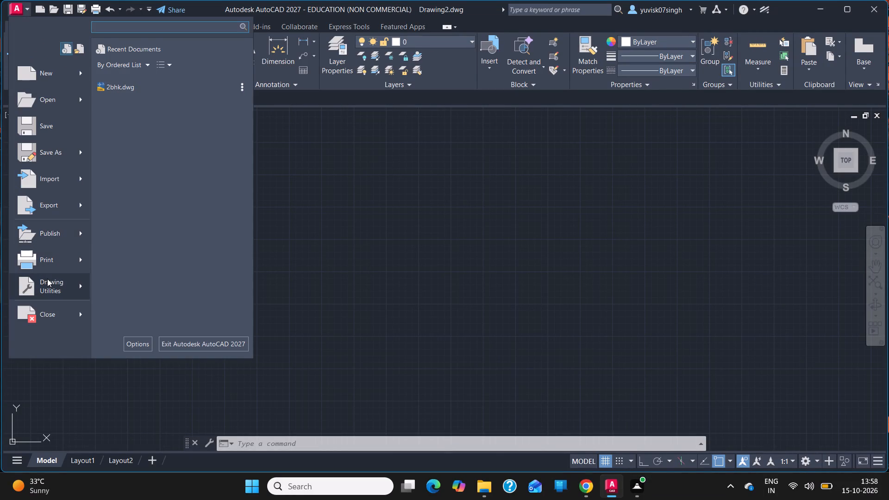
left_click(154, 181)
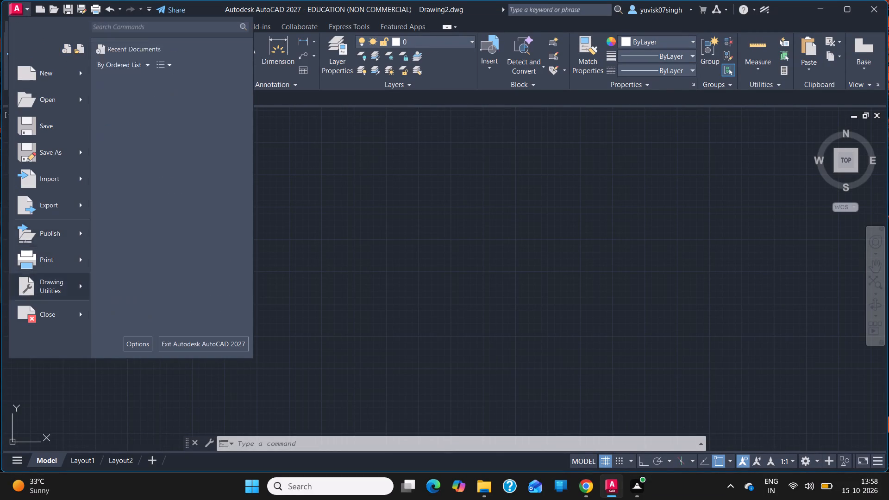
left_click(379, 239)
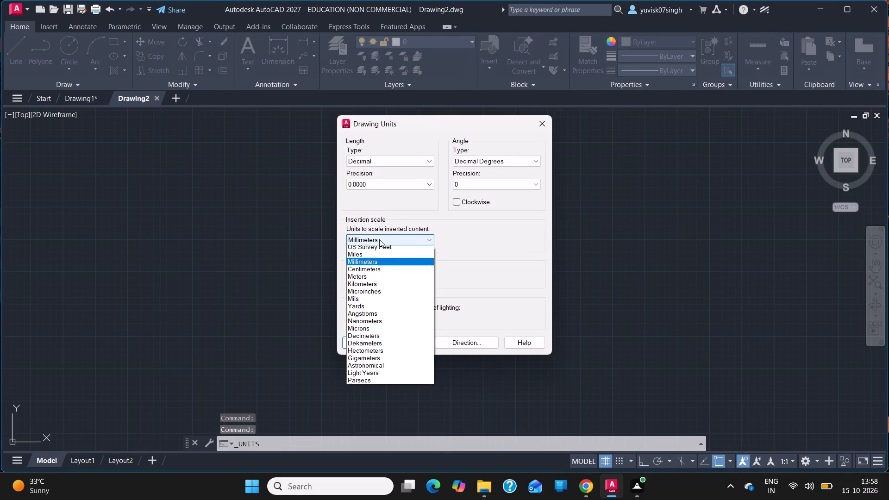
left_click(379, 299)
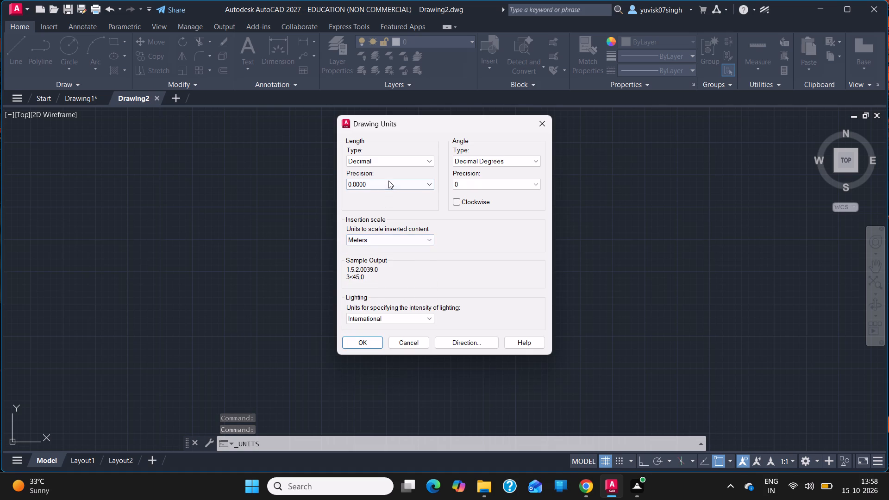
left_click_drag(388, 181, 387, 209)
left_click(387, 209)
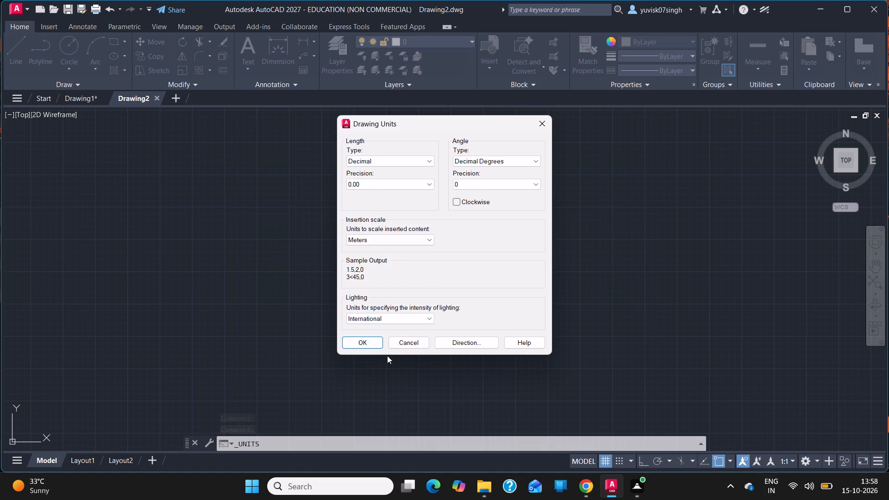
left_click(381, 344)
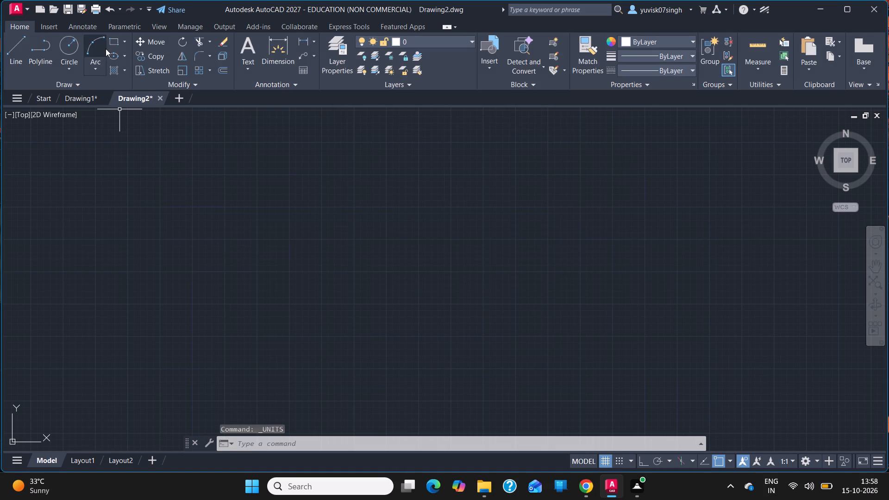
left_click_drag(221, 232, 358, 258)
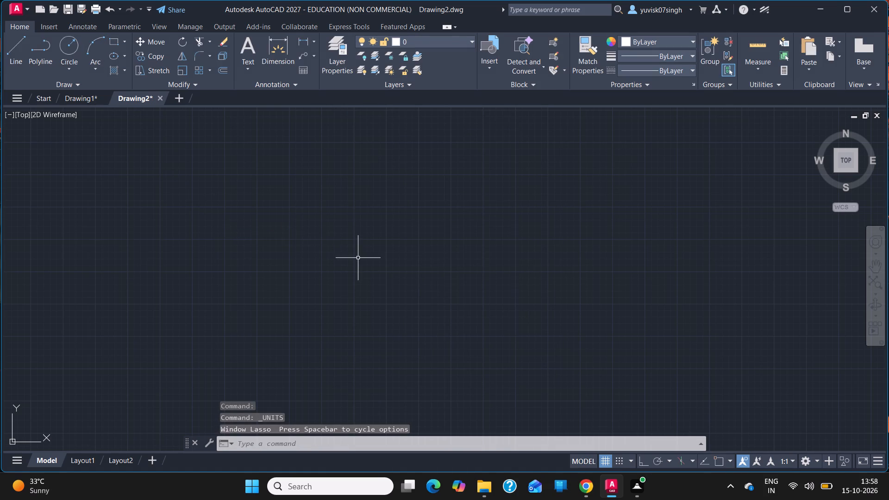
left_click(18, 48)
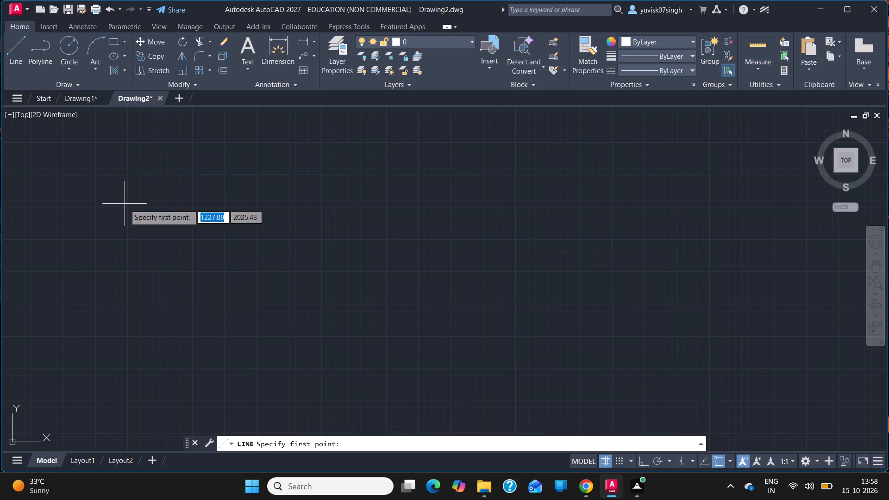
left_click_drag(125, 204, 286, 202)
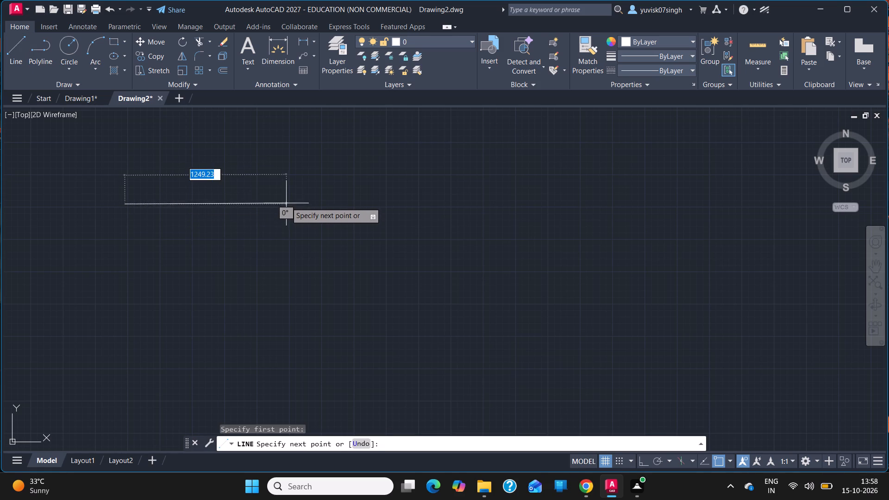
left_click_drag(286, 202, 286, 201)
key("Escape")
Draw a rectangle 10.5 wide and 12.8 high as the plan's outer boundary.
scroll(171, 200, "up", 6, "ctrl")
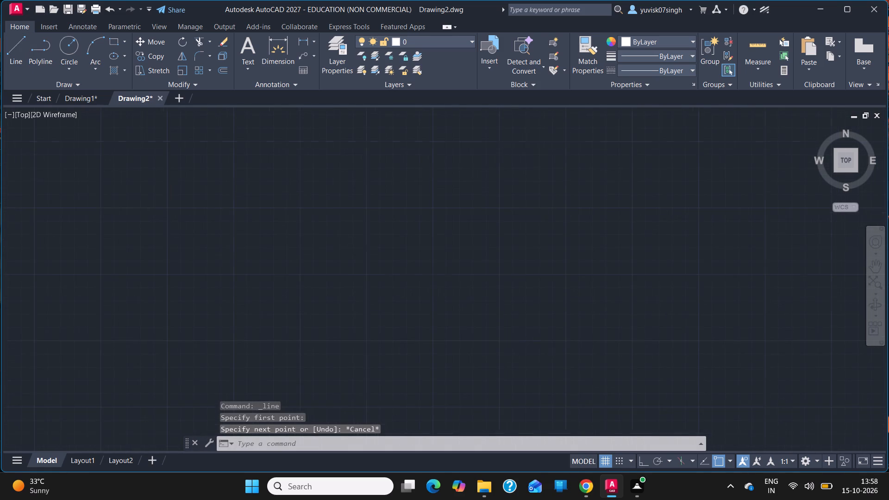
left_click(109, 40)
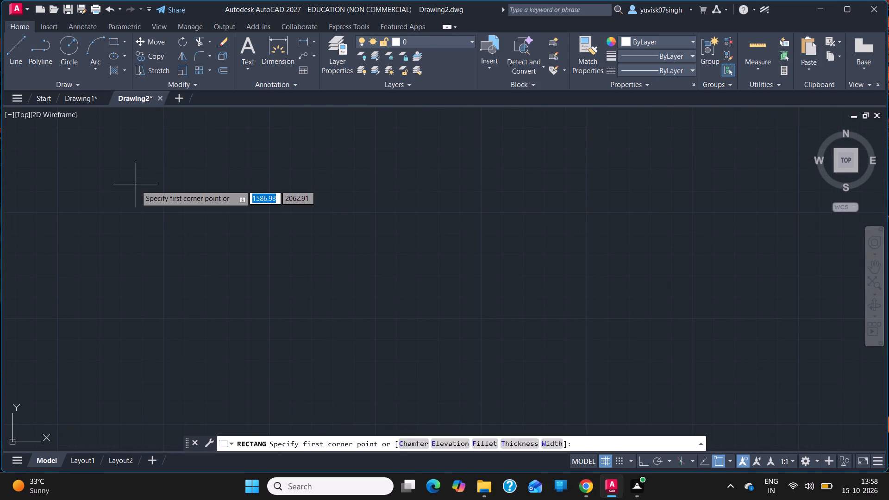
left_click_drag(136, 185, 305, 283)
key("BackSpace")
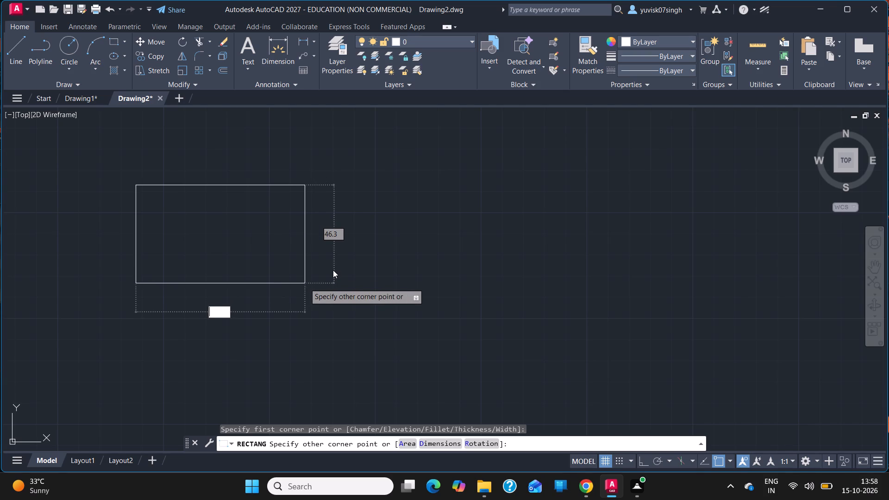
type("10.5")
key("comma")
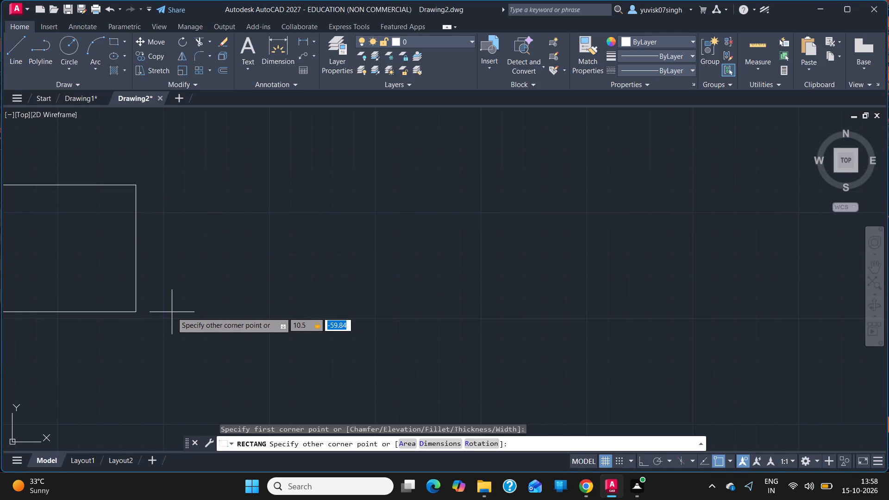
type("11")
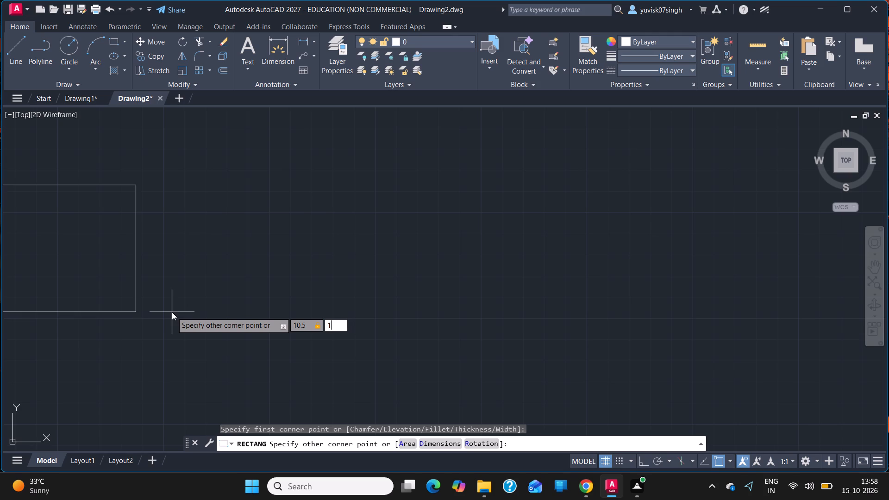
key("BackSpace")
type("2.")
key("8")
key("Return")
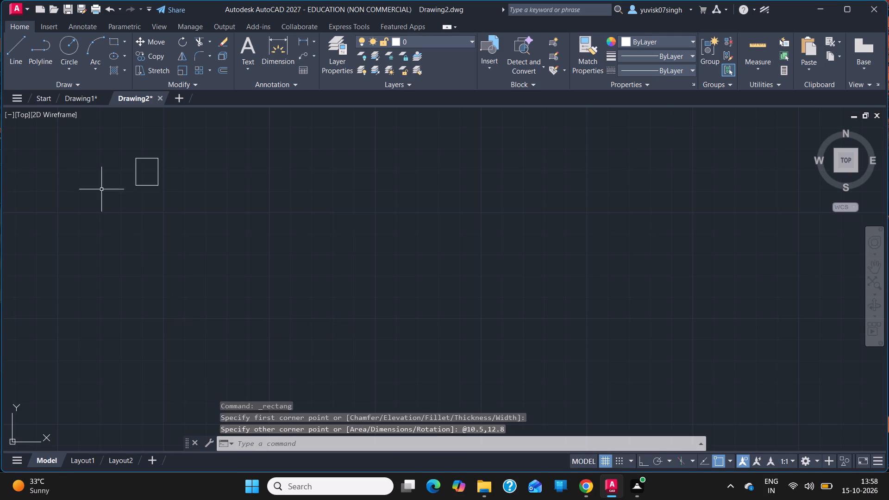
Check the rectangle's width along its upper edge and its height along its right edge using temporary linear dimensions.
scroll(123, 175, "up", 4, "ctrl")
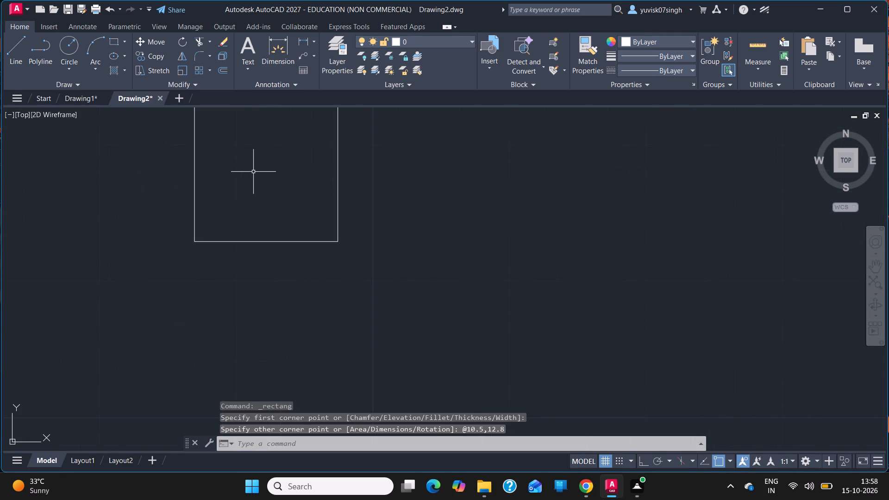
left_click(881, 264)
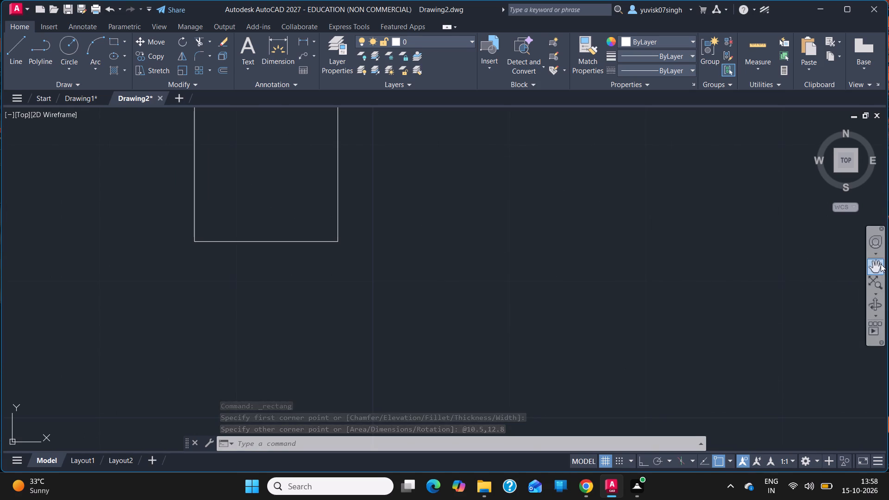
left_click_drag(492, 214, 506, 312)
key("Escape")
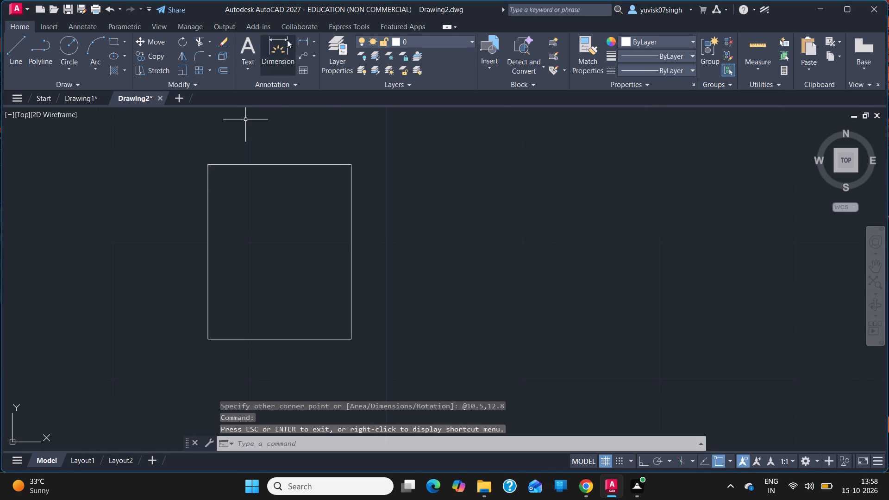
left_click(299, 36)
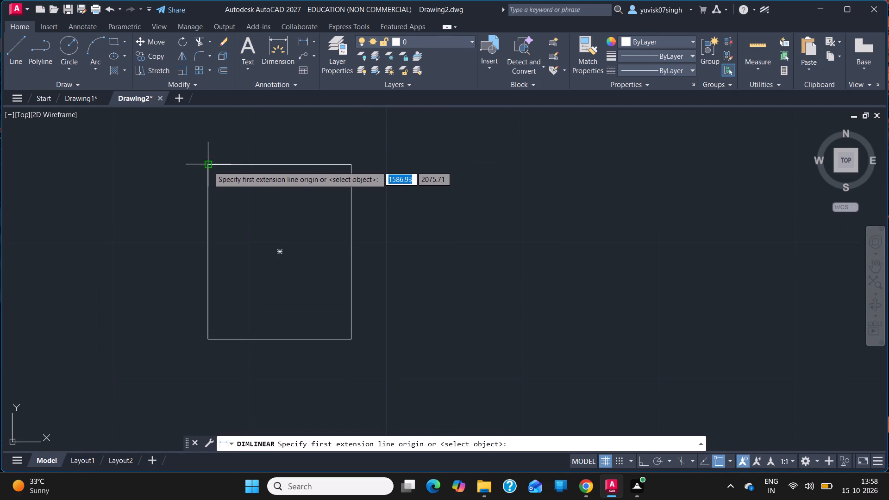
left_click_drag(208, 166, 353, 166)
left_click(353, 166)
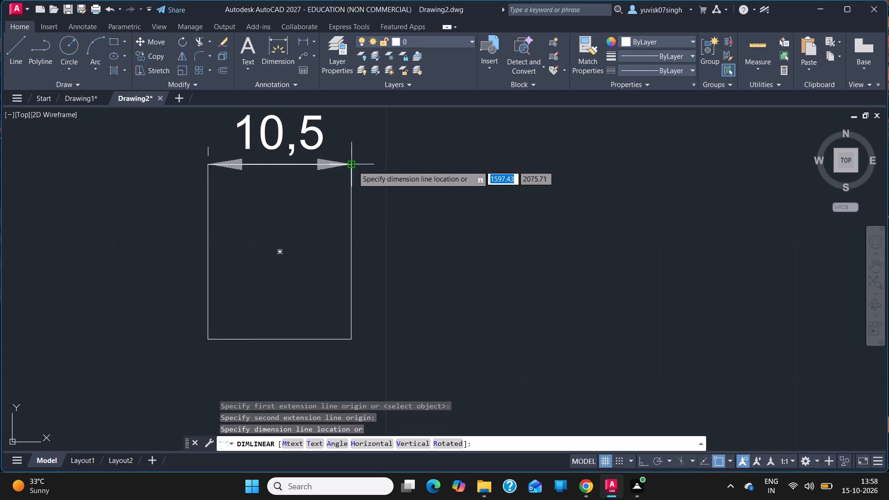
key("grave")
key("Escape")
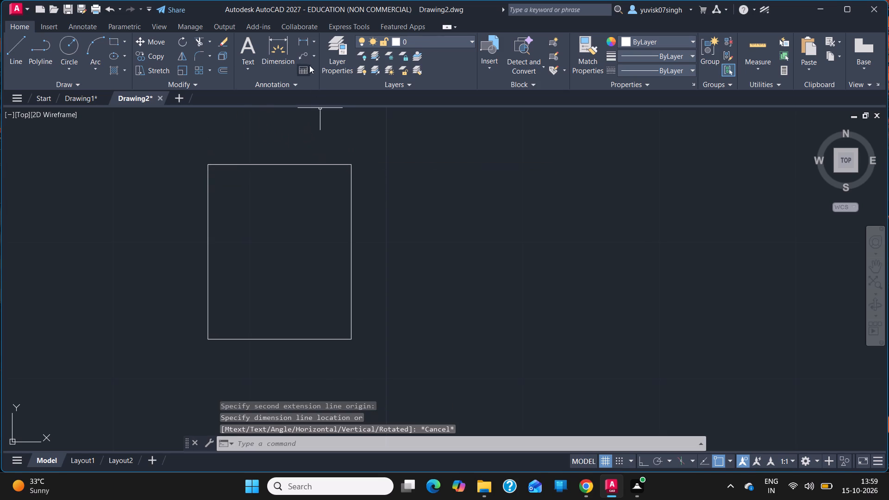
left_click(304, 42)
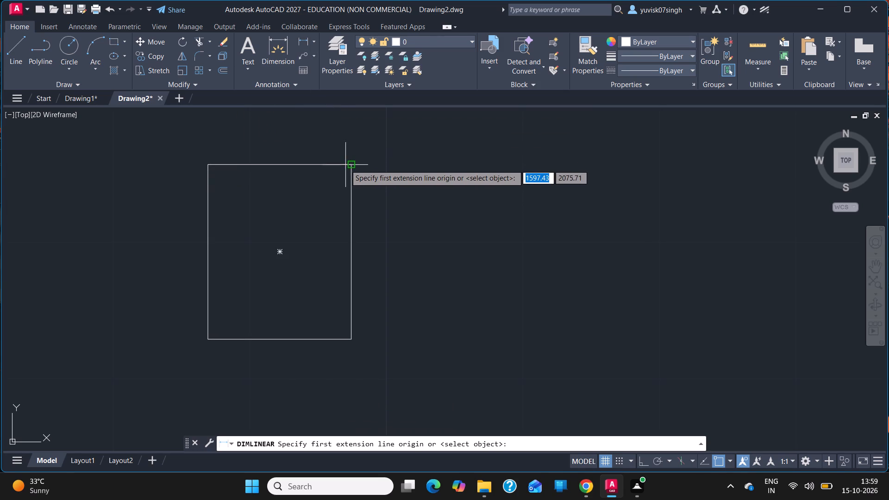
left_click_drag(350, 165, 353, 343)
left_click_drag(353, 343, 379, 345)
key("Escape")
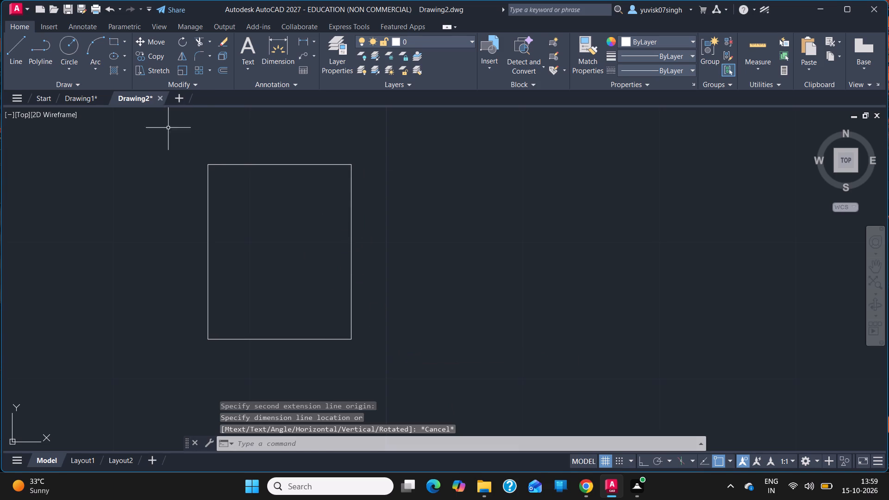
From the rectangle's upper-left corner, draw a line 0.23 along the upper edge and, with Ortho on, 0.23 downward.
left_click(183, 174)
scroll(183, 174, "up", 1, "ctrl")
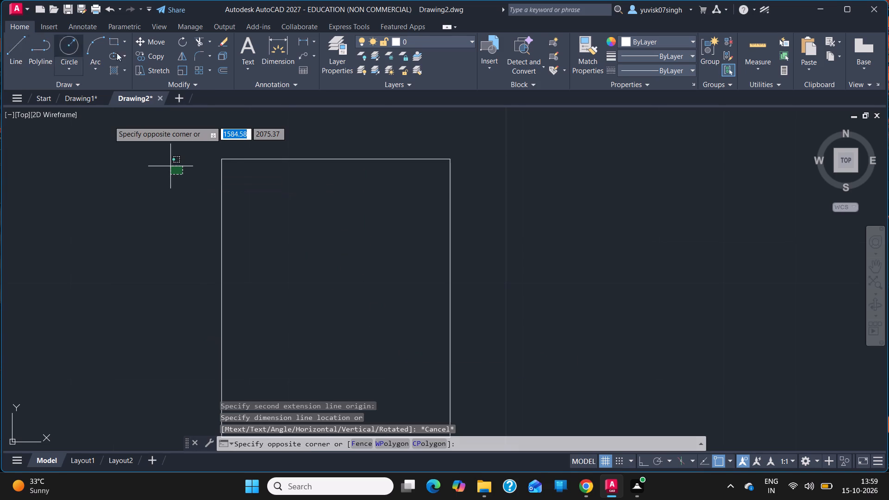
left_click(20, 40)
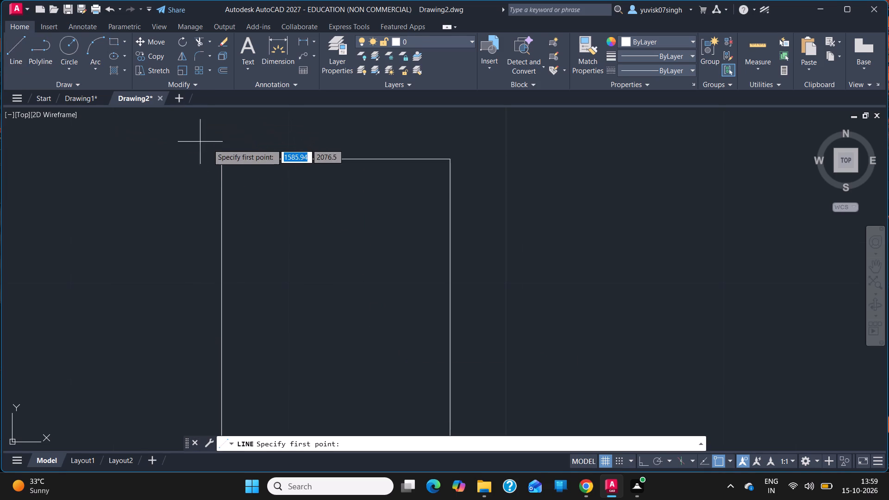
left_click_drag(223, 157, 236, 157)
type("0.23")
key("Return")
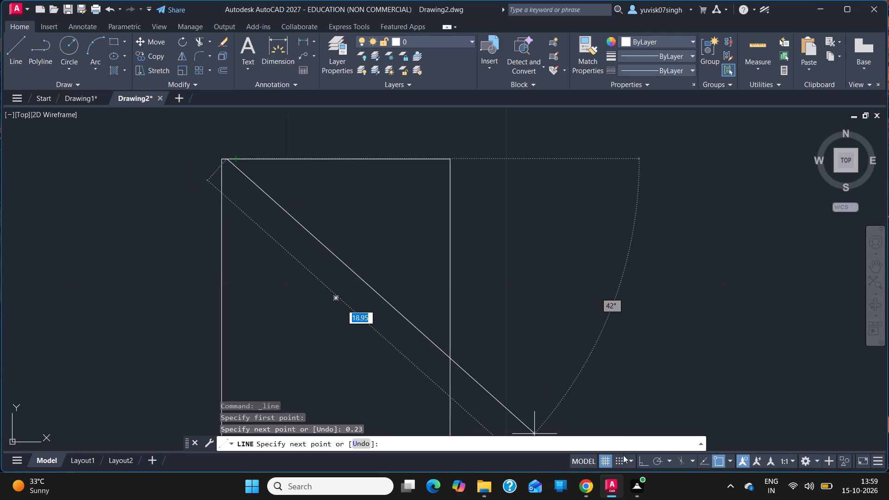
left_click(642, 464)
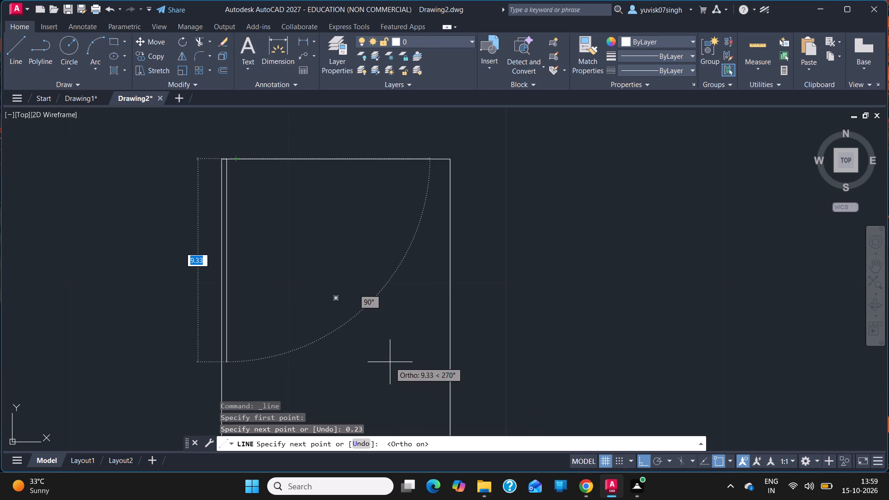
type("0.23")
key("Return")
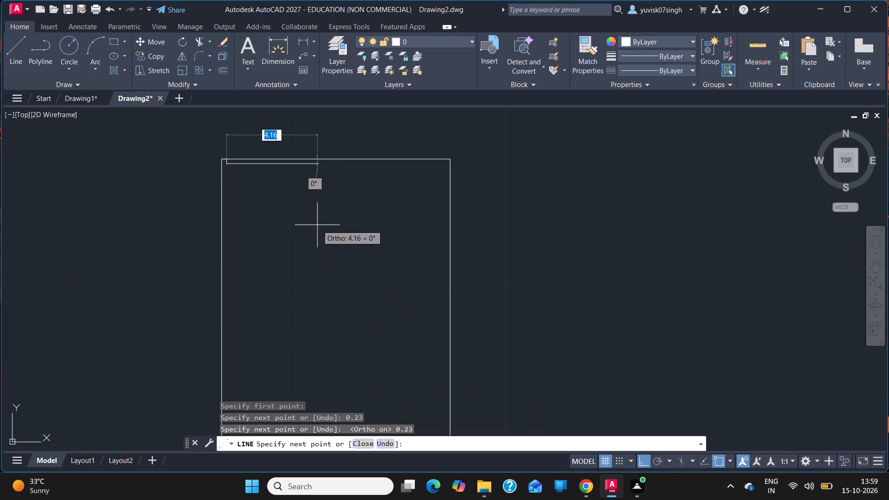
Continue the line into a closed room outline 4.27 wide and 3.5 high inside the upper-left corner.
type("4.27")
key("Return")
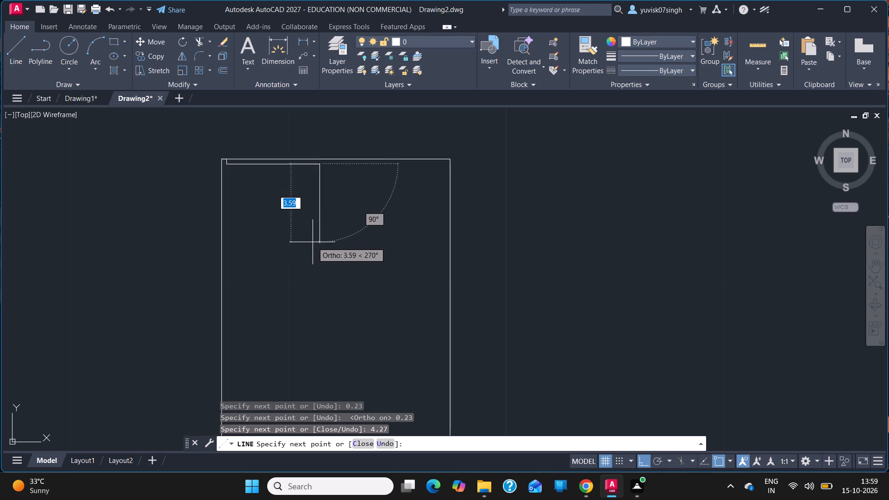
type("3.5")
key("Return")
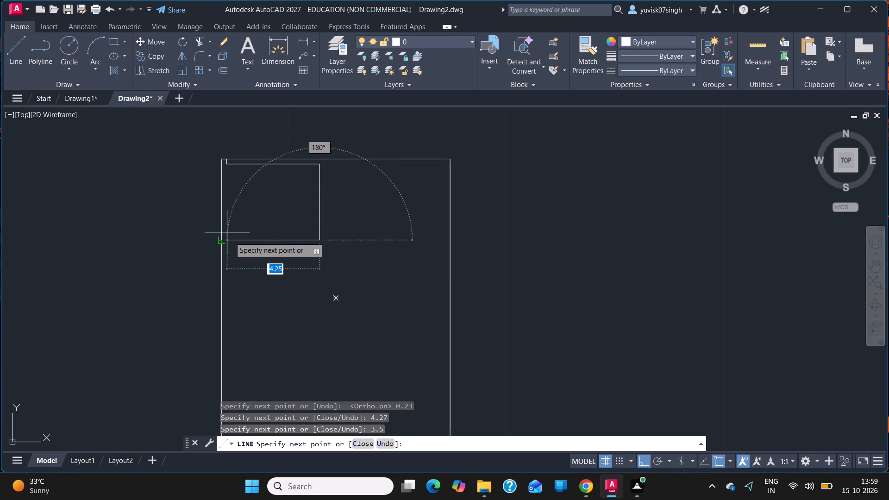
type("4.27")
key("Return")
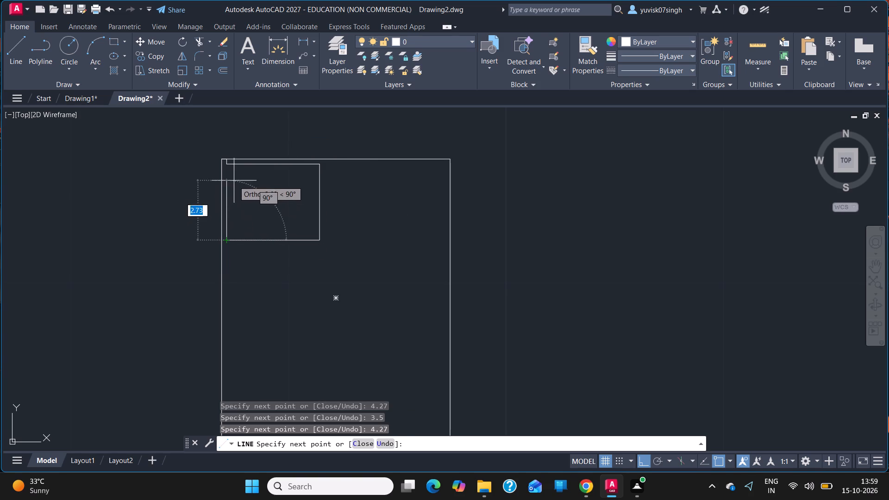
left_click(225, 165)
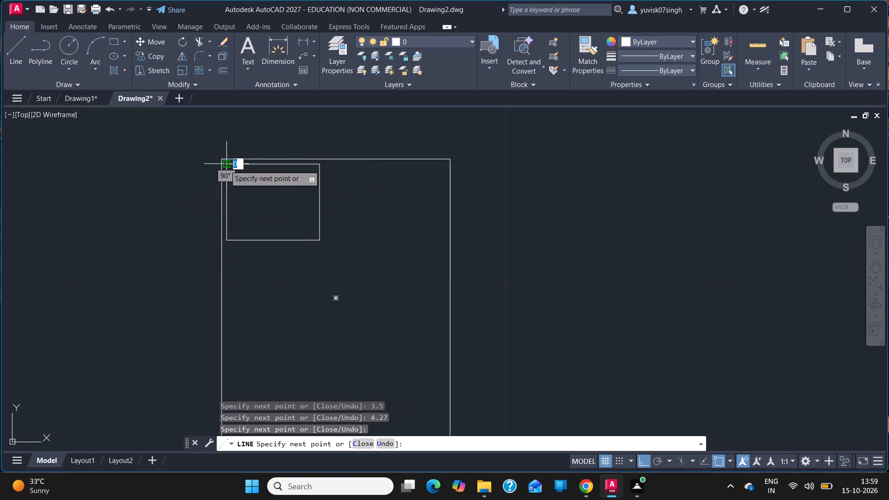
key("Escape")
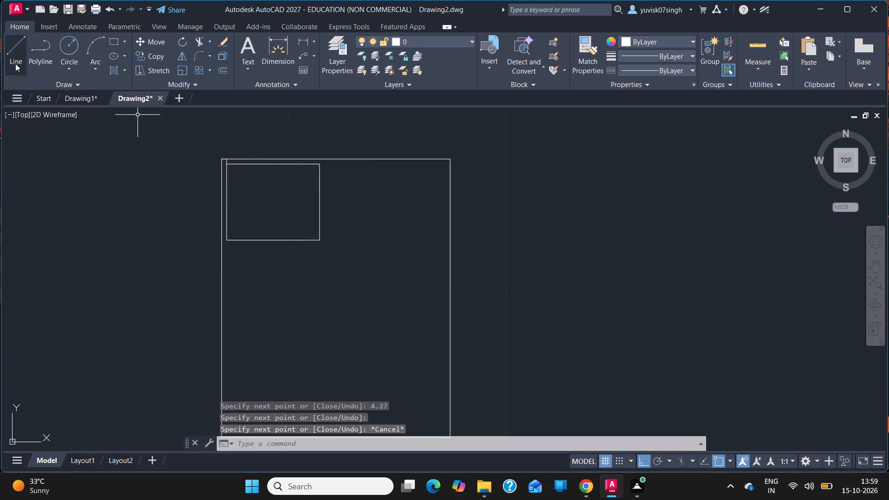
From the boundary rectangle's upper-right corner, draw a line 0.23 leftward along the upper edge and 0.23 downward.
left_click(15, 63)
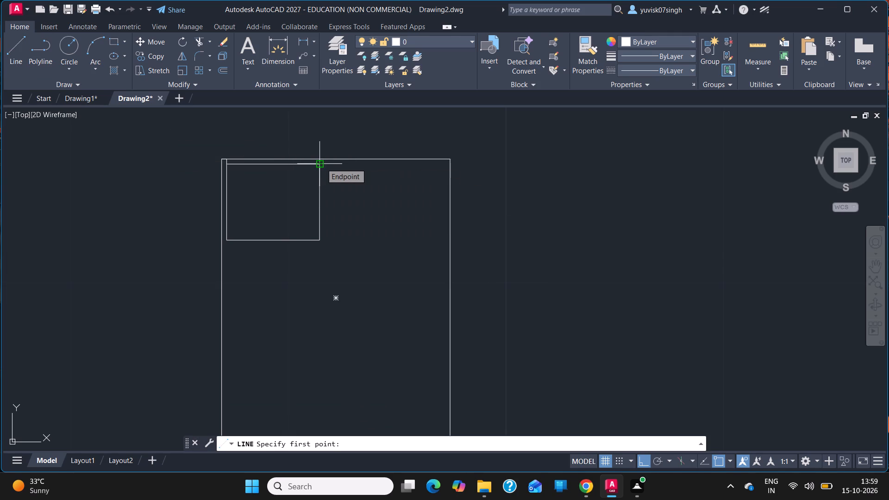
left_click(448, 160)
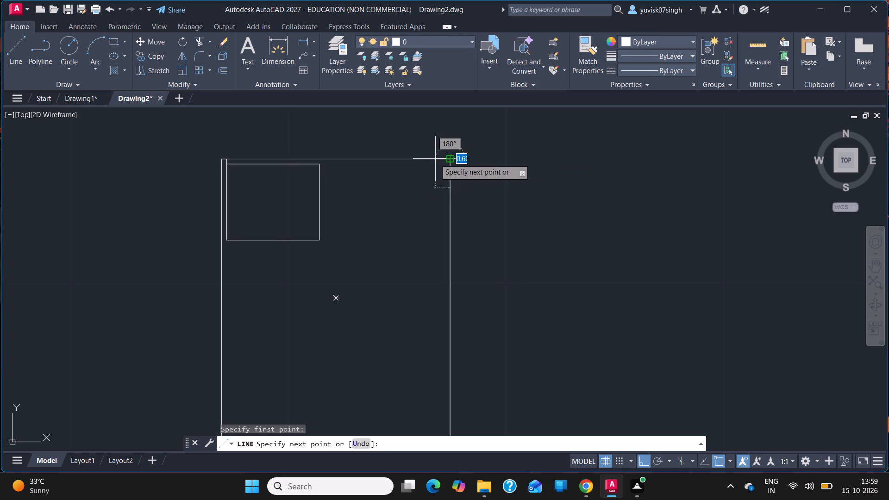
type("0.23")
key("Return")
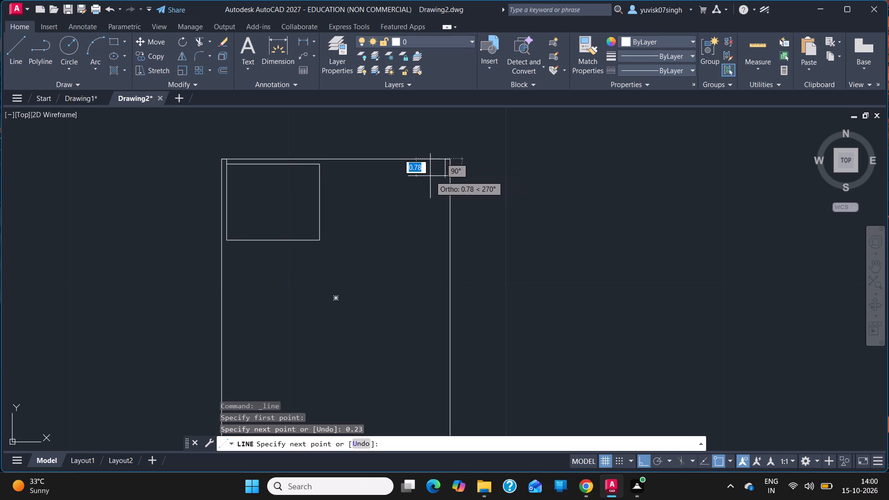
type("0.23")
key("Return")
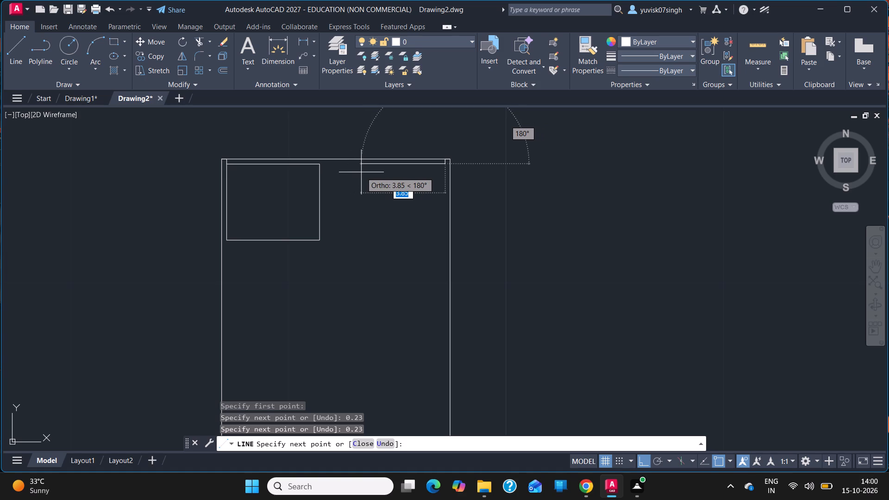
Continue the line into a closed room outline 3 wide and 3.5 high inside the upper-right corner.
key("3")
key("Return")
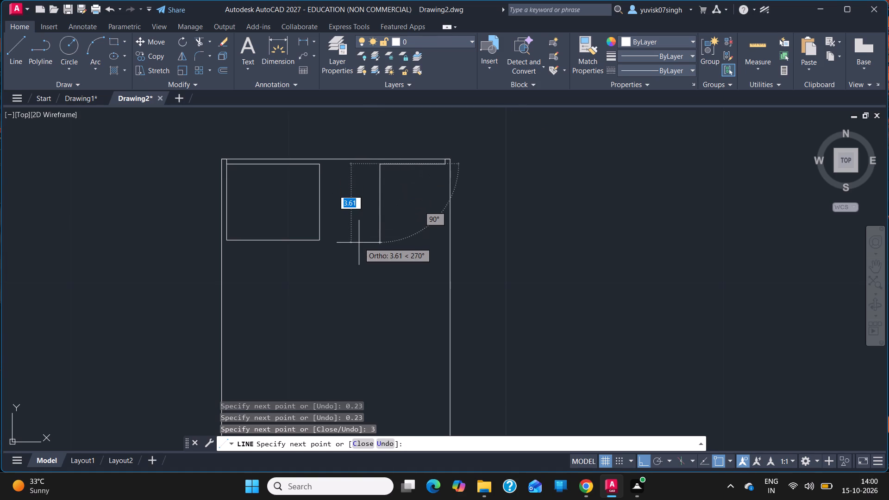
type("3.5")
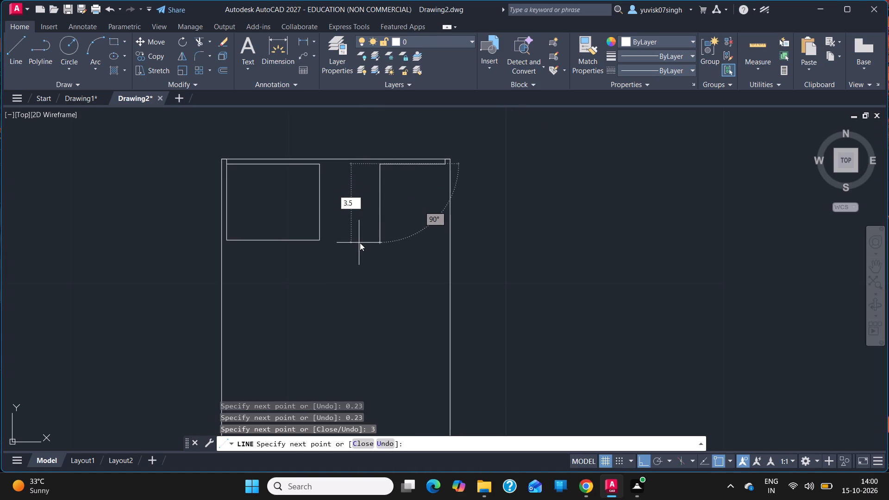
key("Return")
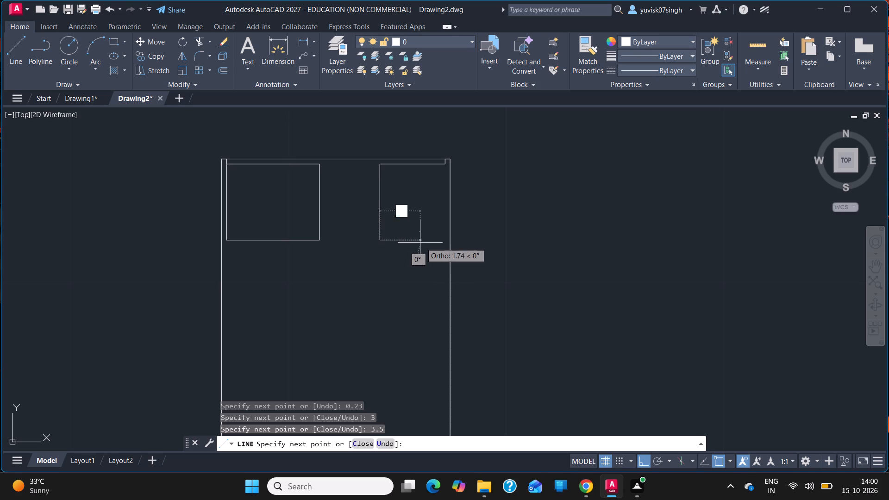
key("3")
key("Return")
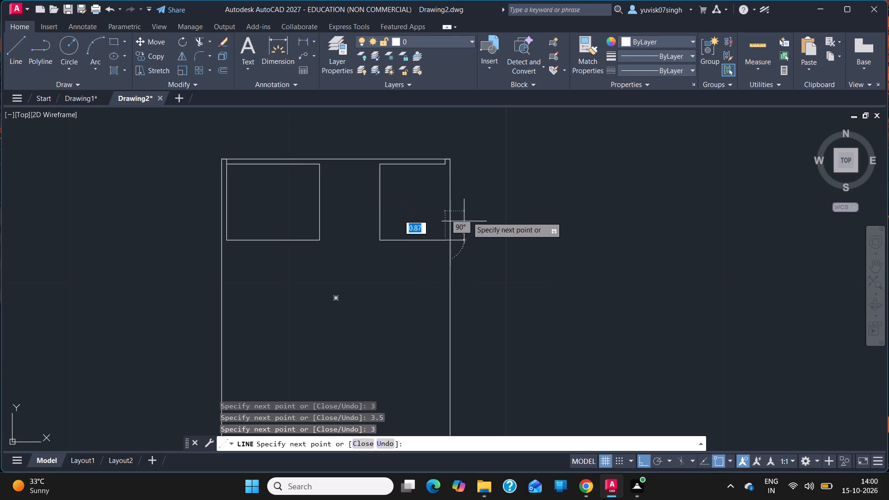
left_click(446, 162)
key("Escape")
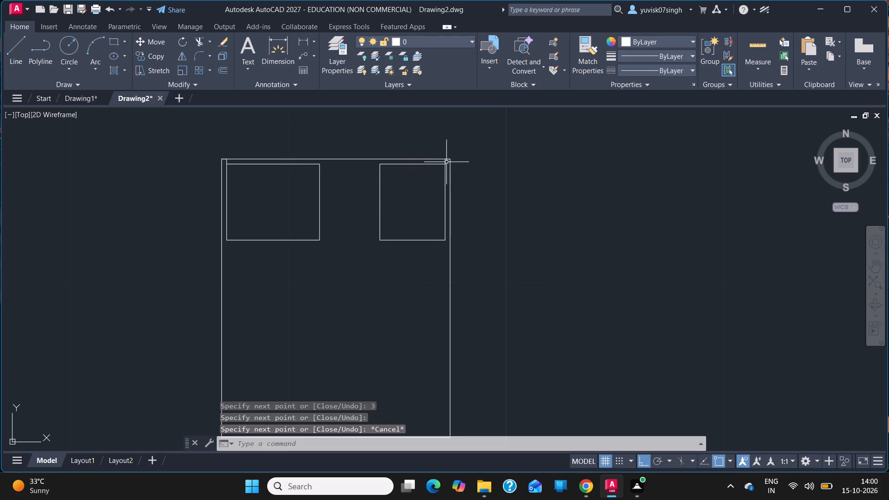
From the upper-right corner of the 4.27 by 3.5 room, draw a line 0.115 to the right.
left_click(20, 44)
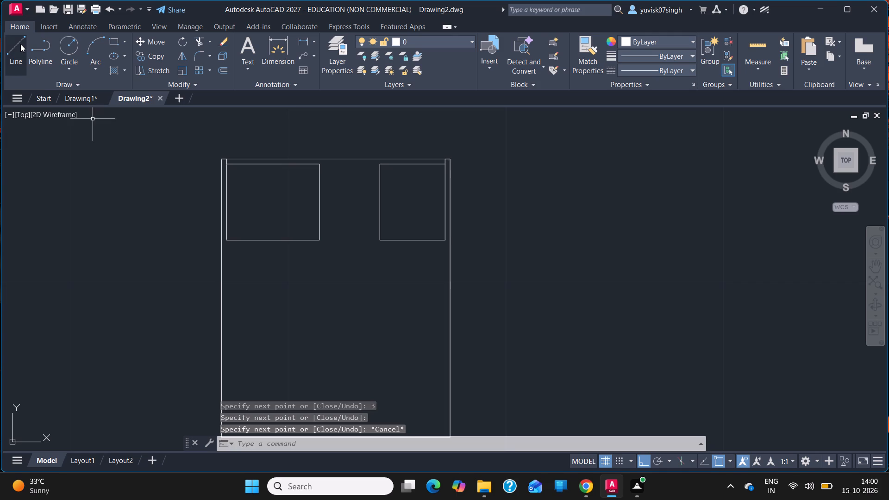
left_click(319, 165)
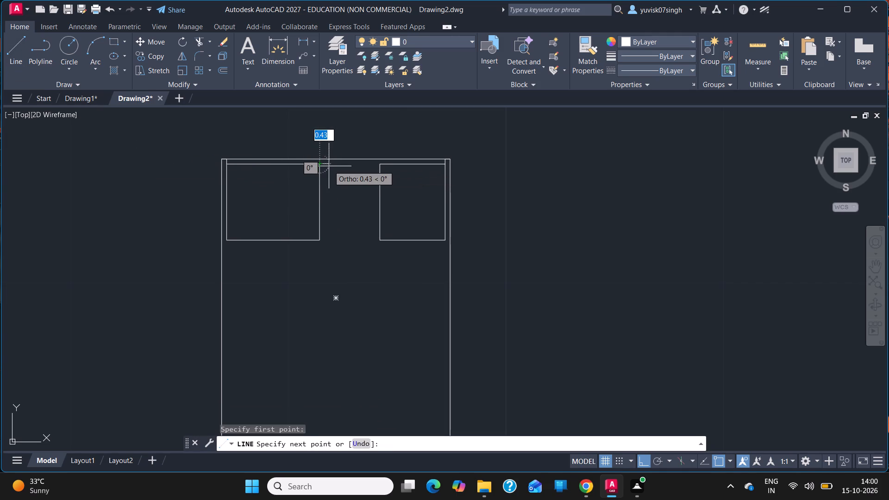
type("0.")
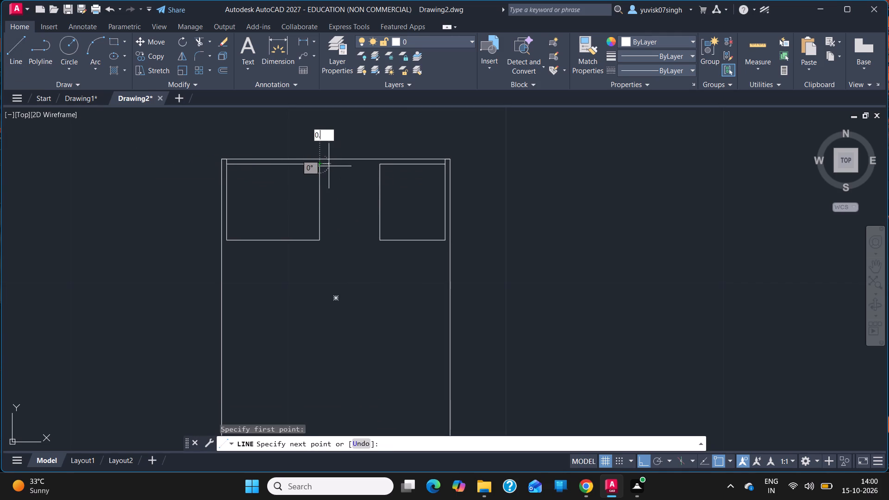
type("115")
key("Return")
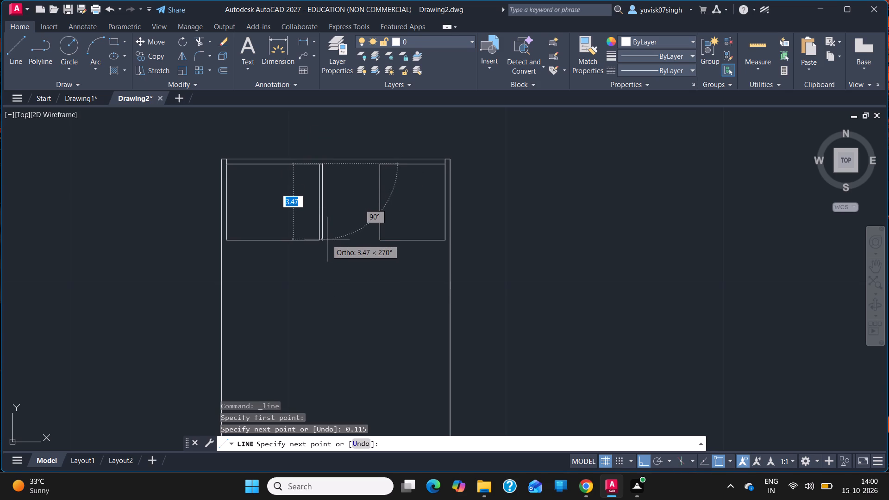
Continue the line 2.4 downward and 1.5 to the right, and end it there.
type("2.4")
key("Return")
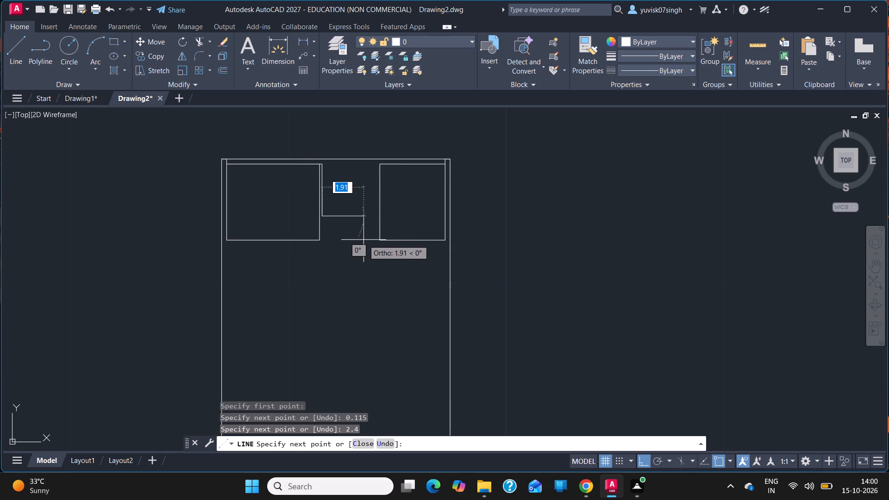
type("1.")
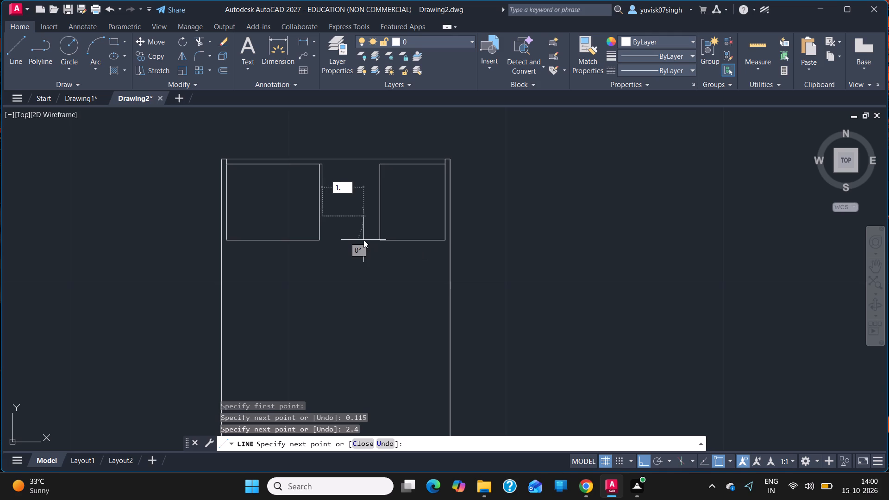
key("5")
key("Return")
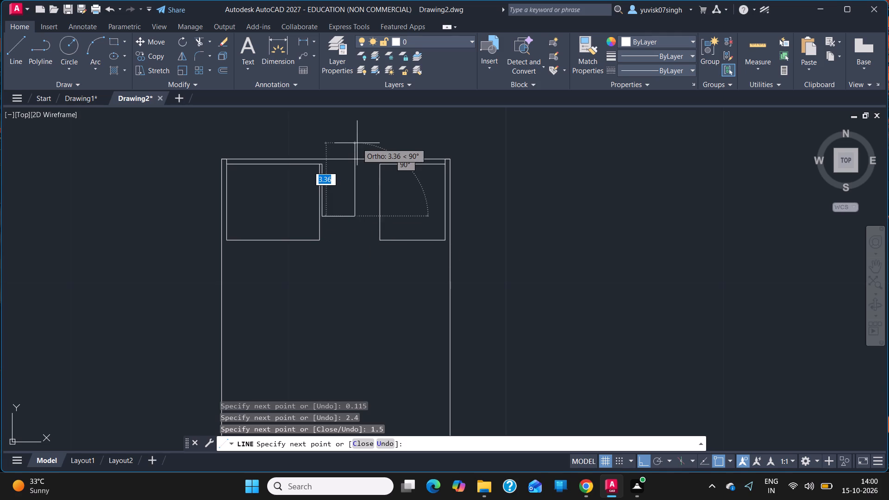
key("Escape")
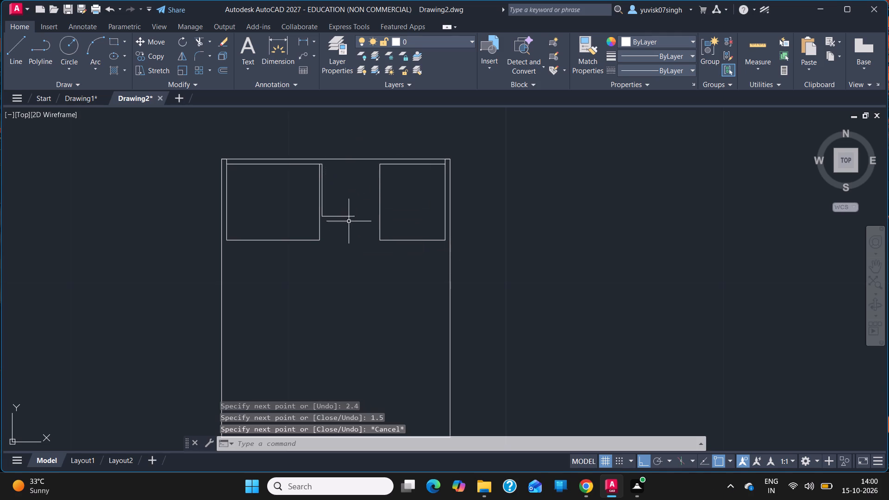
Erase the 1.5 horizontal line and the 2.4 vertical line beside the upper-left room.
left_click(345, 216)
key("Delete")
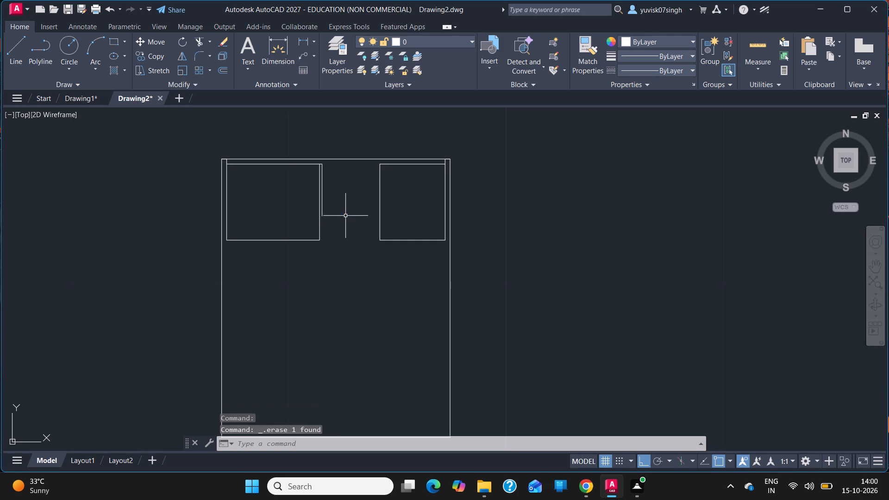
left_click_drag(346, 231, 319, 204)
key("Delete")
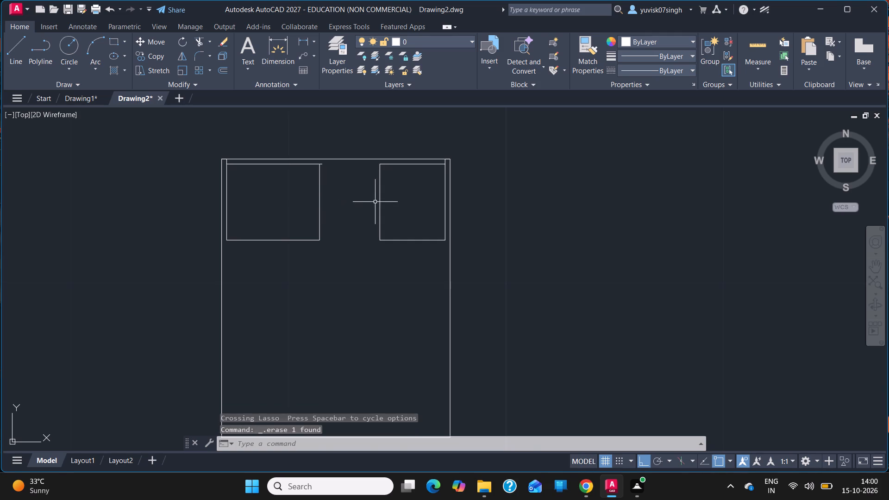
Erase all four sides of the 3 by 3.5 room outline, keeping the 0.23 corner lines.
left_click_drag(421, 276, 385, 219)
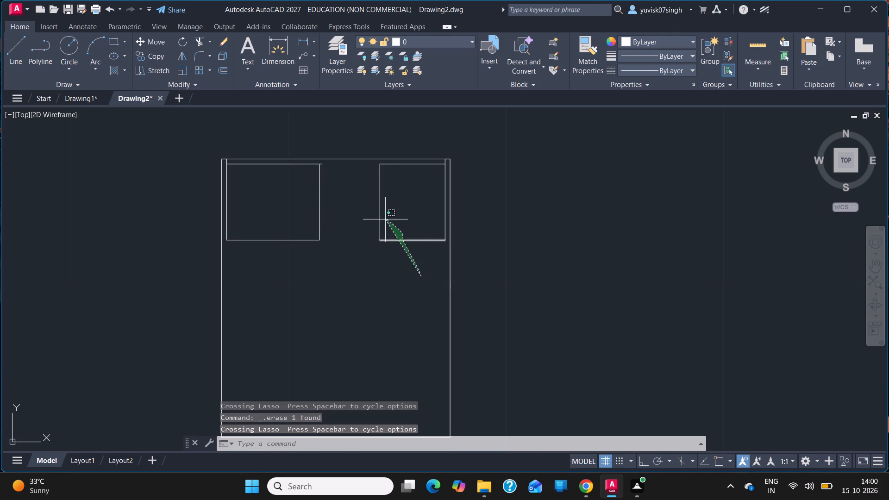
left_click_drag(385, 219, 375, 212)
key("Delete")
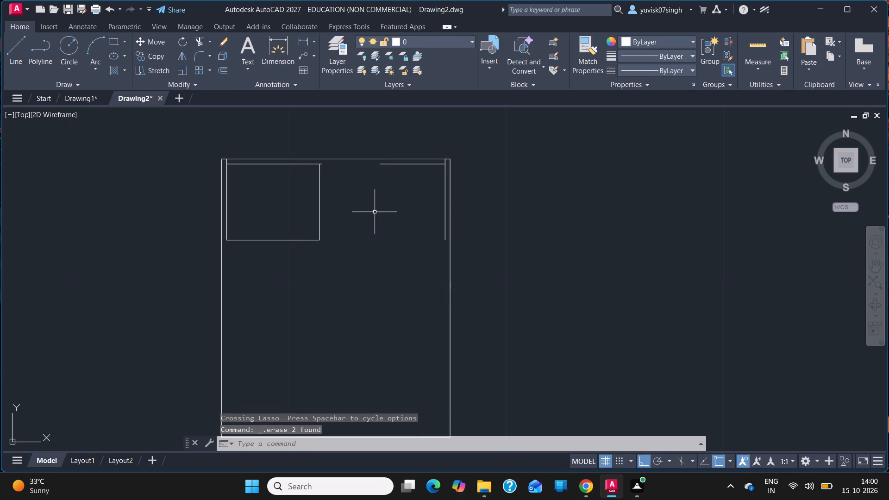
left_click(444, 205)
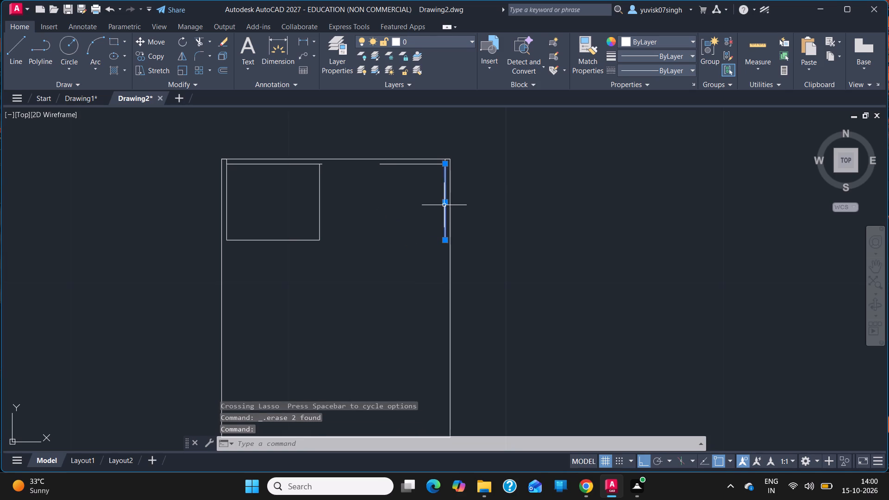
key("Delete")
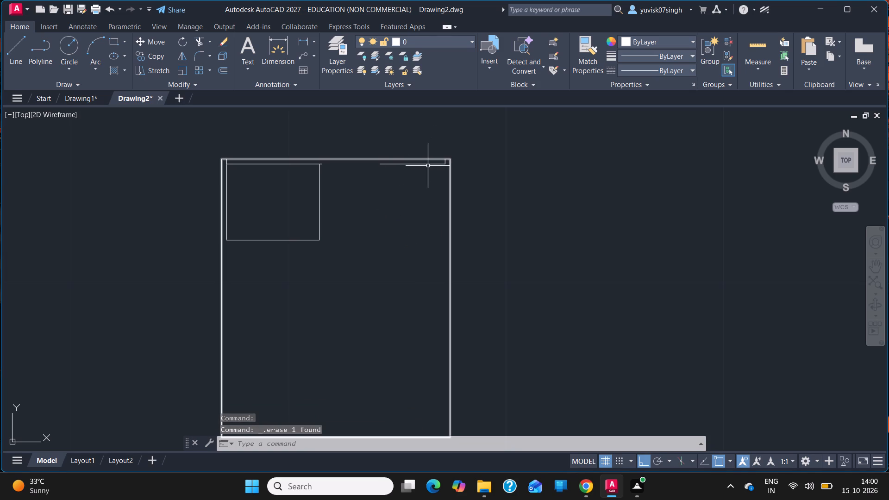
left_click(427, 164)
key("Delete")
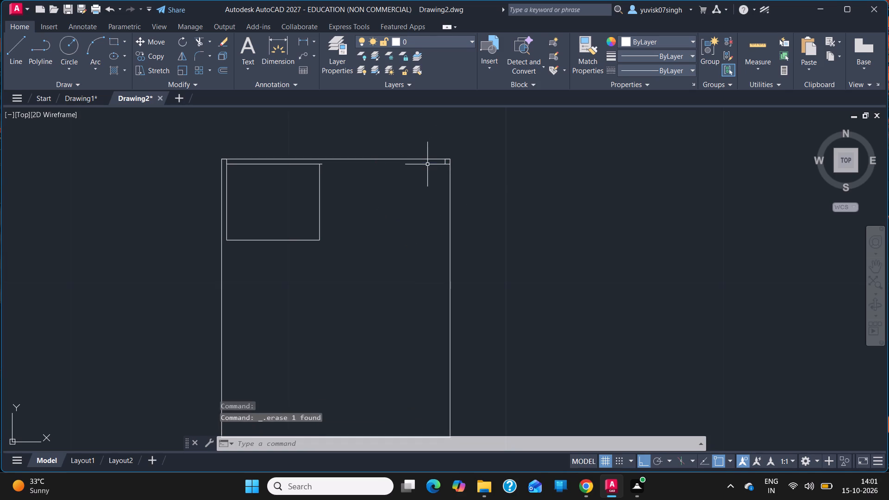
From the lower end of the 0.23 line at the boundary's upper-right corner, draw a line 3.25 to the left.
left_click(17, 58)
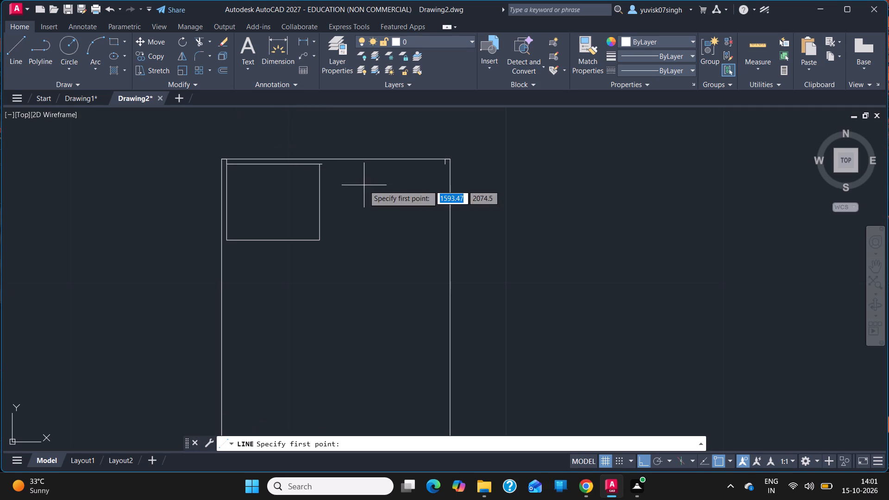
left_click_drag(447, 165, 339, 180)
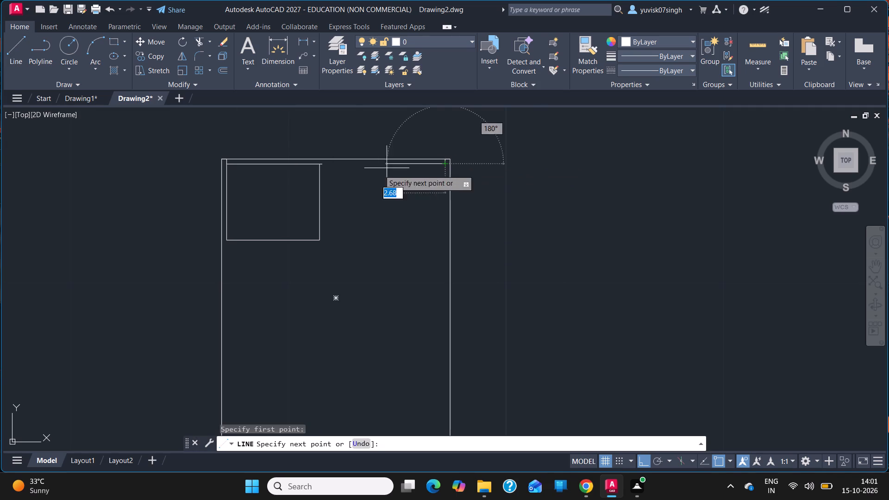
left_click_drag(339, 180, 312, 180)
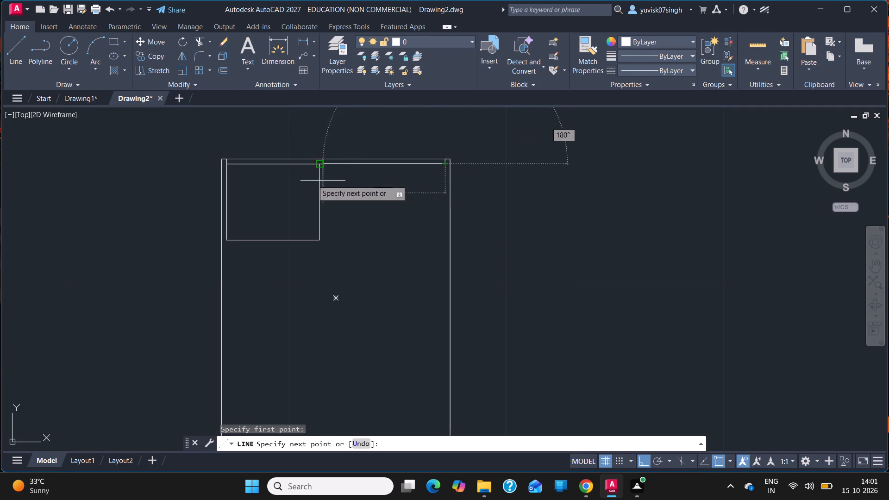
left_click_drag(312, 180, 362, 178)
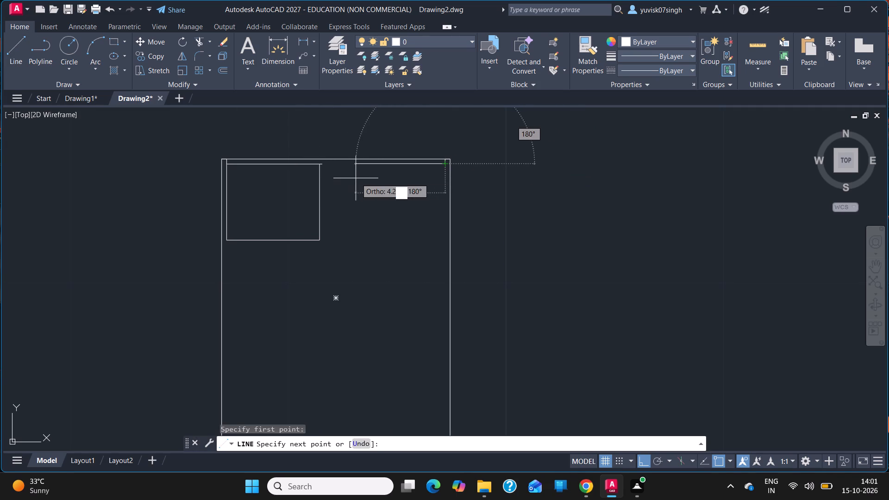
left_click_drag(362, 178, 375, 179)
type("3.5")
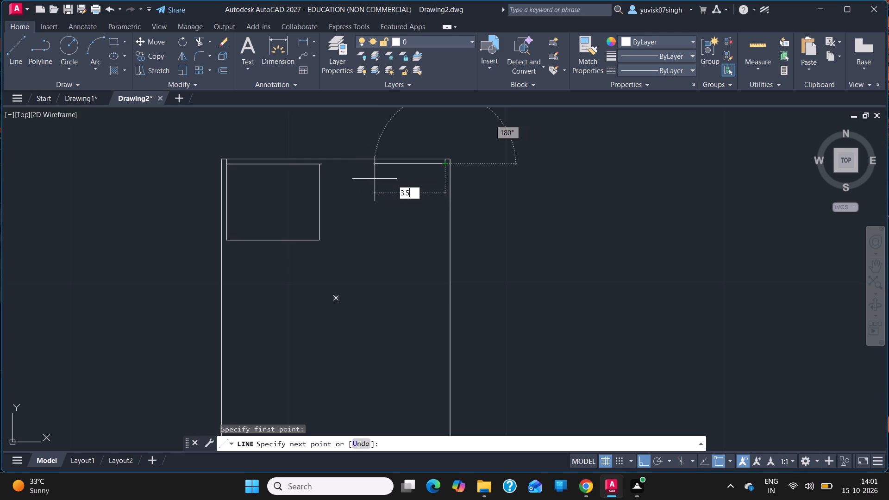
key("Return")
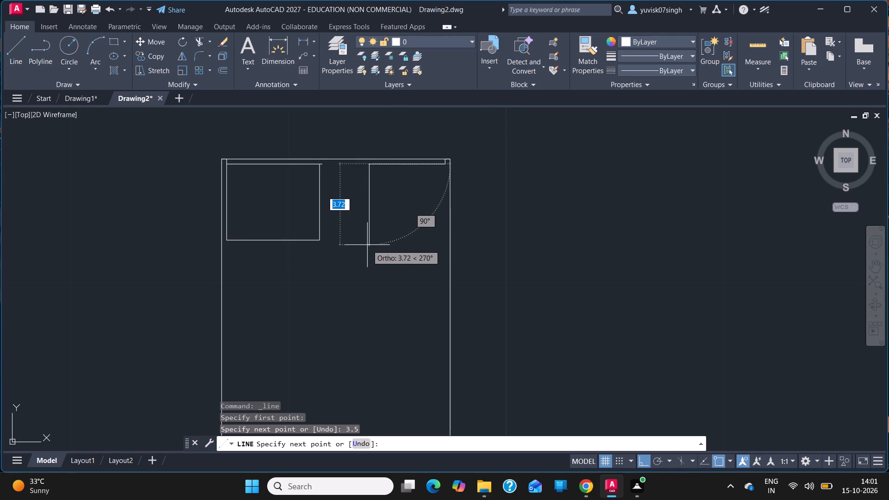
key("ctrl+z")
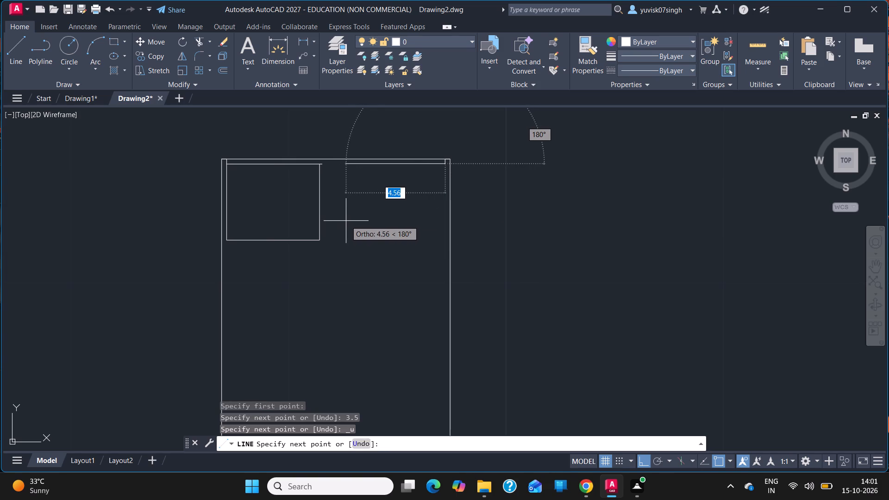
type("3.25")
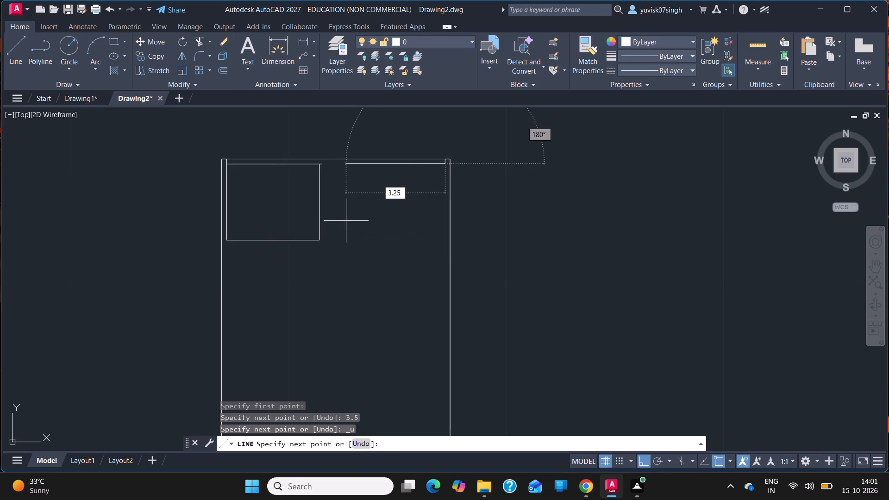
key("Return")
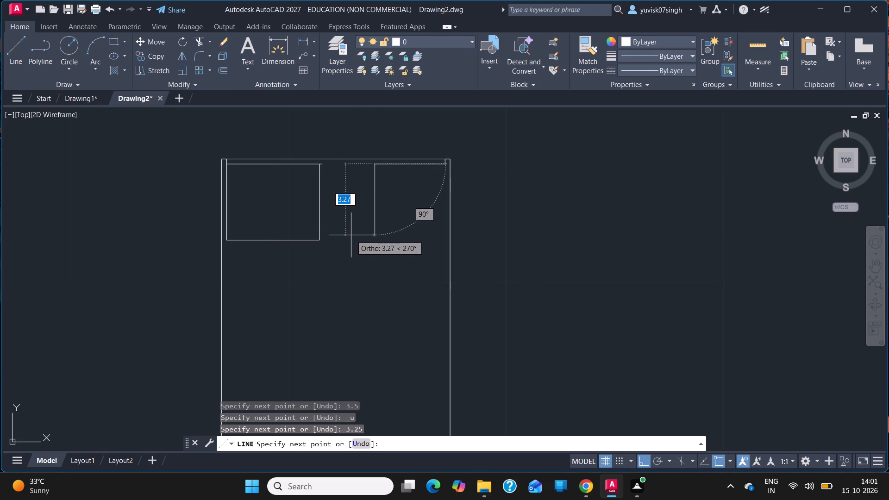
Continue the line 3.5 downward, 3.25 to the right and back up to its starting corner, completing the upper-right room.
type("3.5")
key("Return")
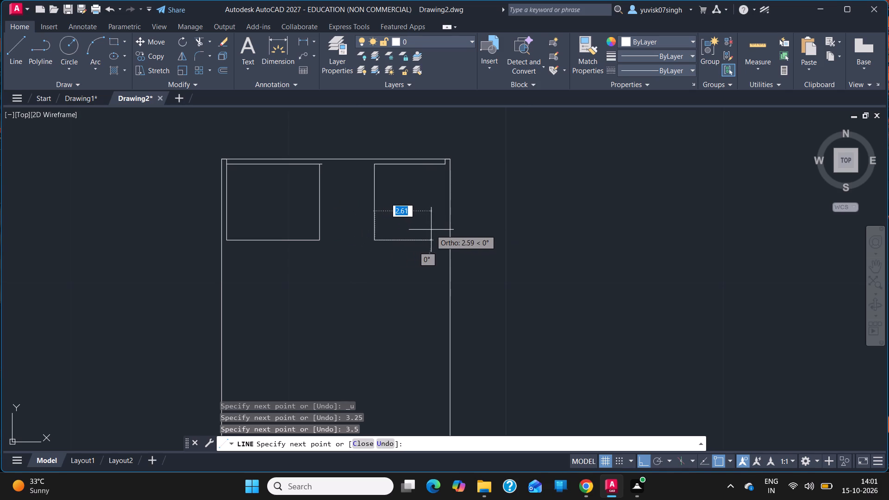
type("3.")
type("25")
key("Return")
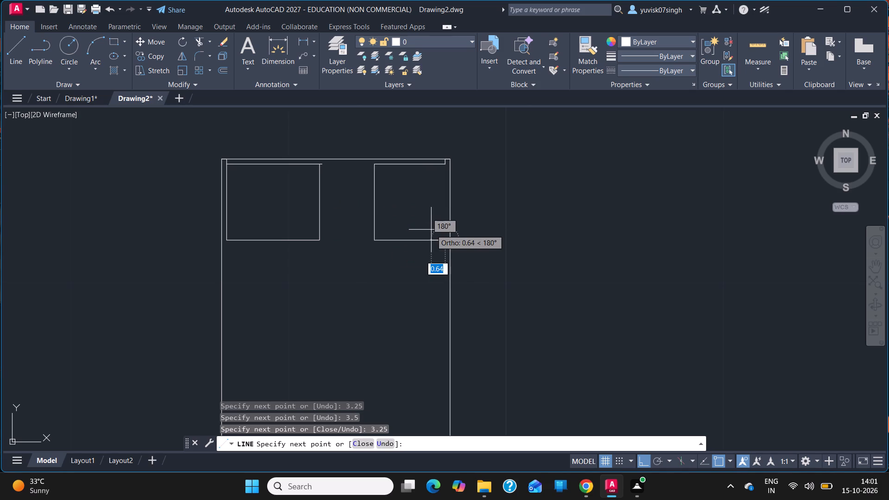
left_click(442, 164)
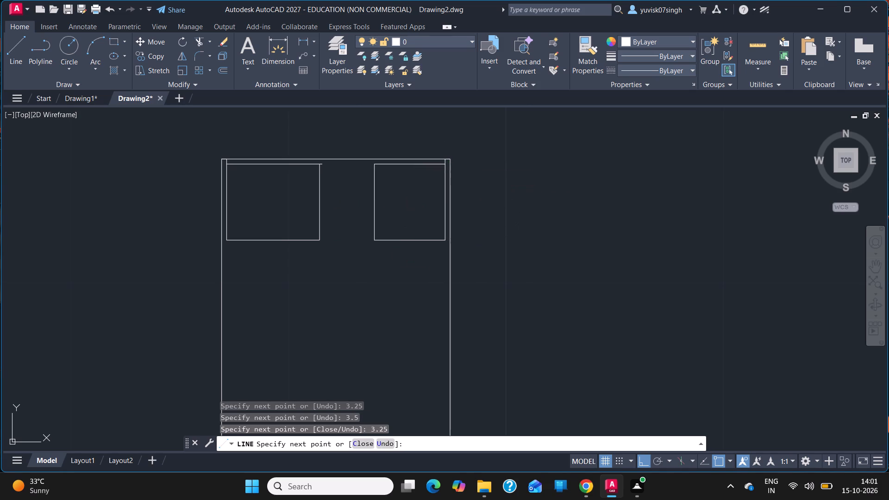
key("Escape")
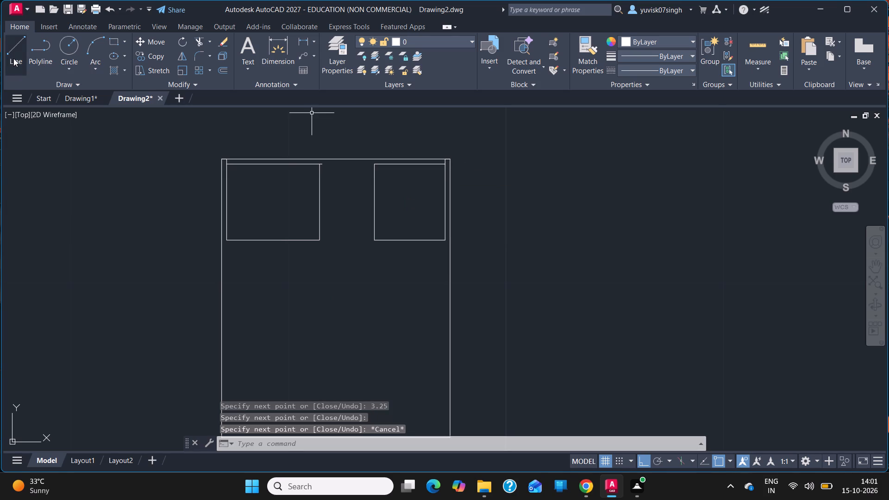
From the free end of the 0.115 line beside the upper-left room, draw a line 2.4 downward.
left_click(13, 58)
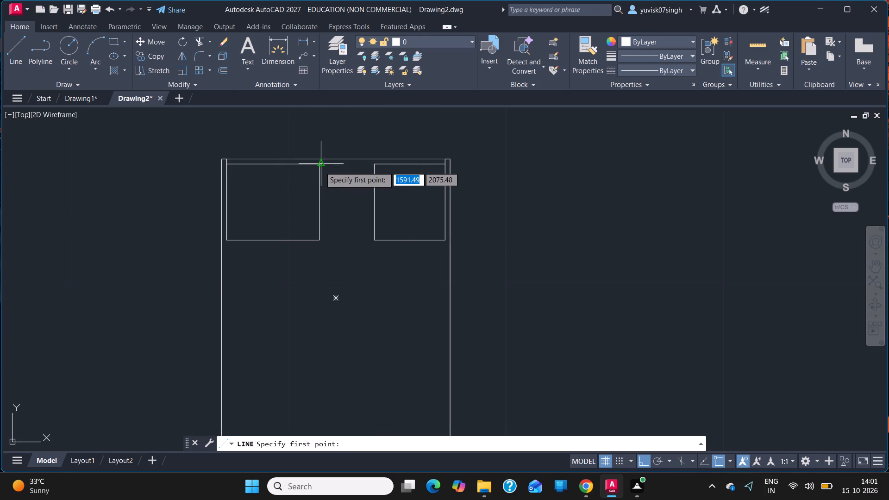
scroll(320, 167, "up", 2, "ctrl")
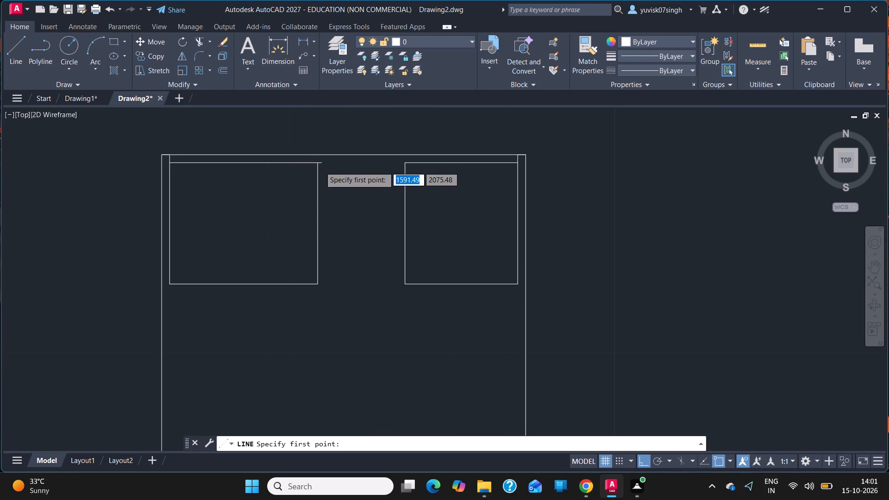
left_click(321, 162)
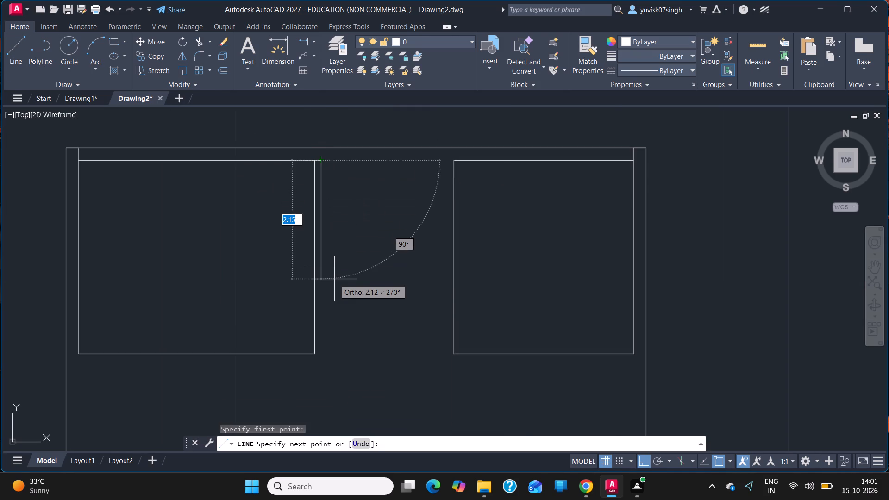
type("2.4")
key("Return")
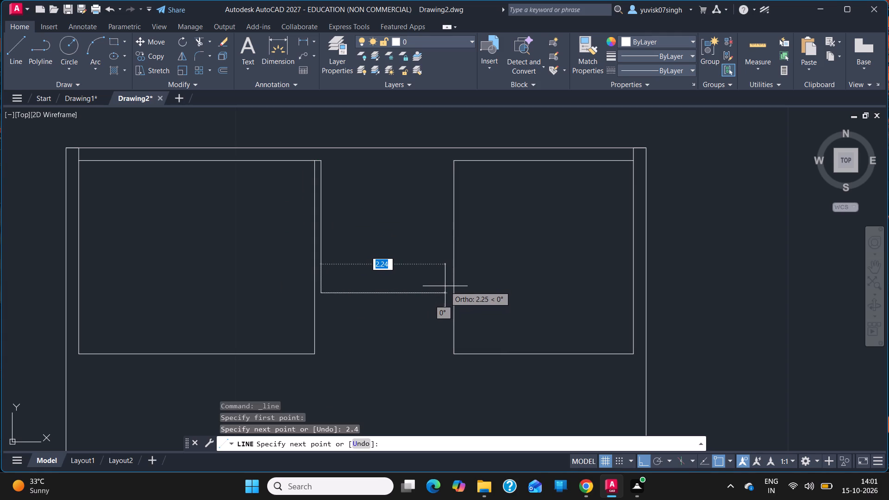
key("Escape")
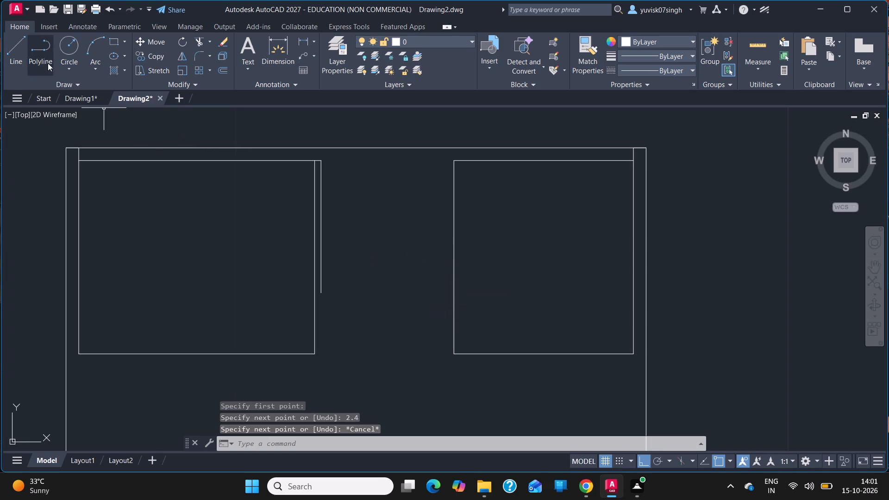
From the upper-right room's upper-left corner, draw a line 0.115 left, 2.4 down, and left to the lower end of the opposite 2.4 line.
left_click(16, 57)
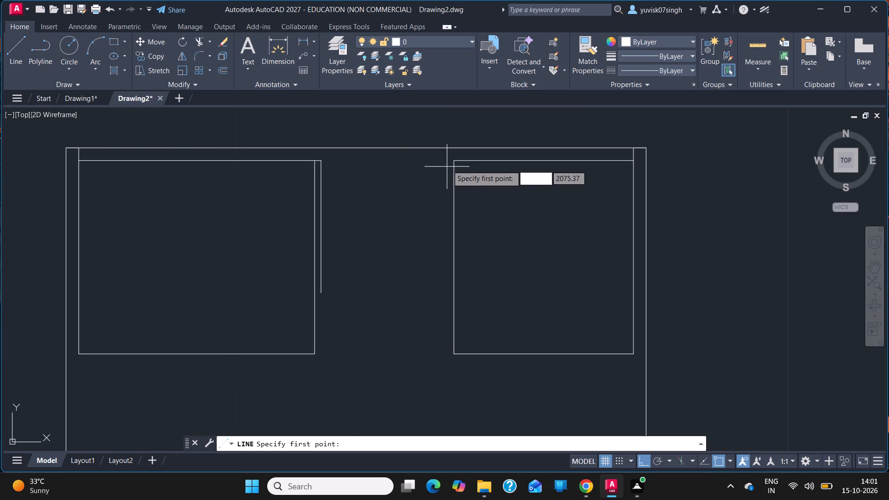
left_click_drag(452, 163, 442, 163)
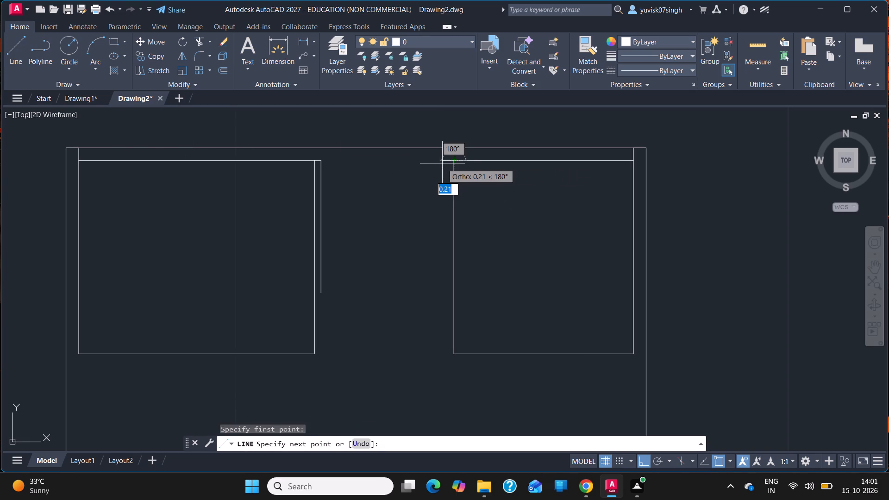
type("0.111")
key("BackSpace")
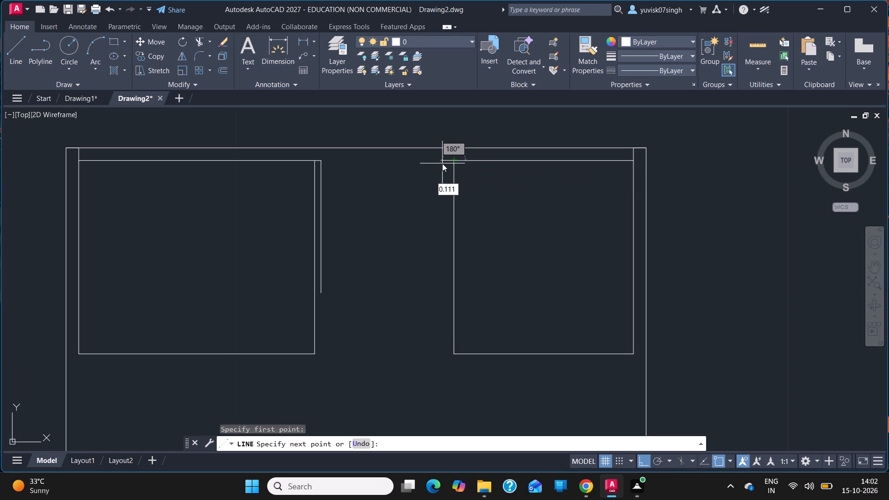
key("BackSpace")
key("BackSpace")
type("23")
key("BackSpace")
key("BackSpace")
type("115")
key("Return")
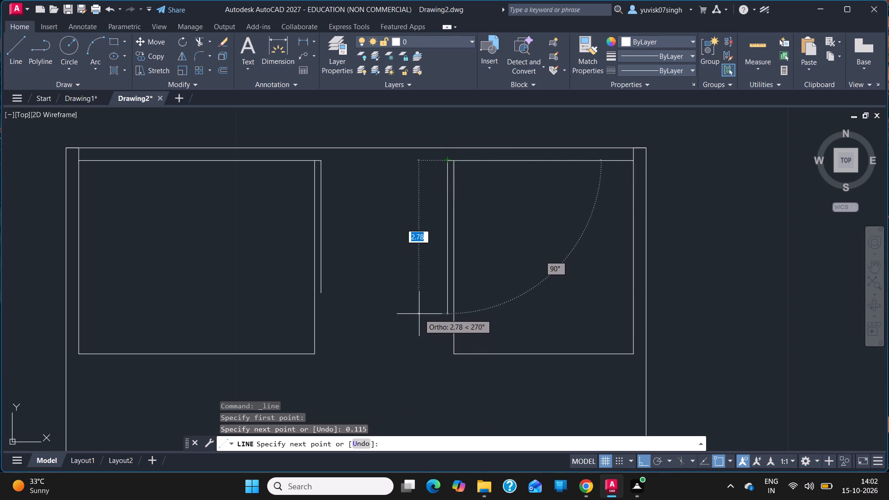
type("2.4")
key("Return")
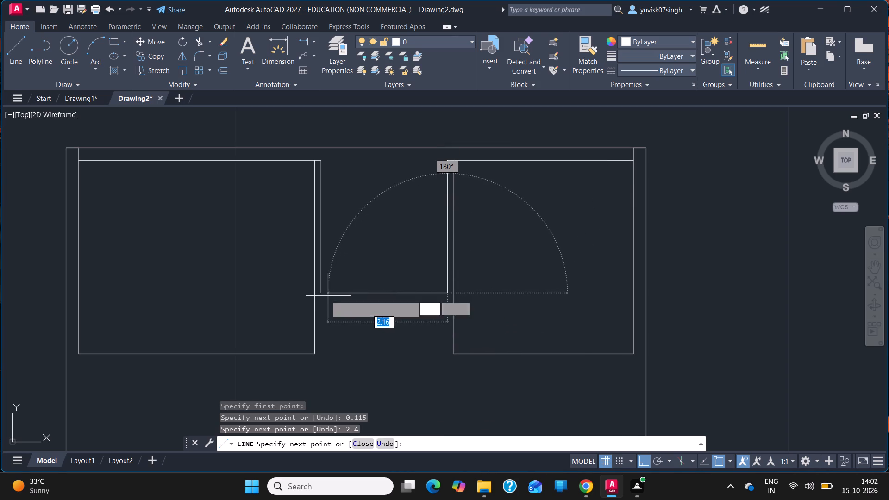
left_click(321, 294)
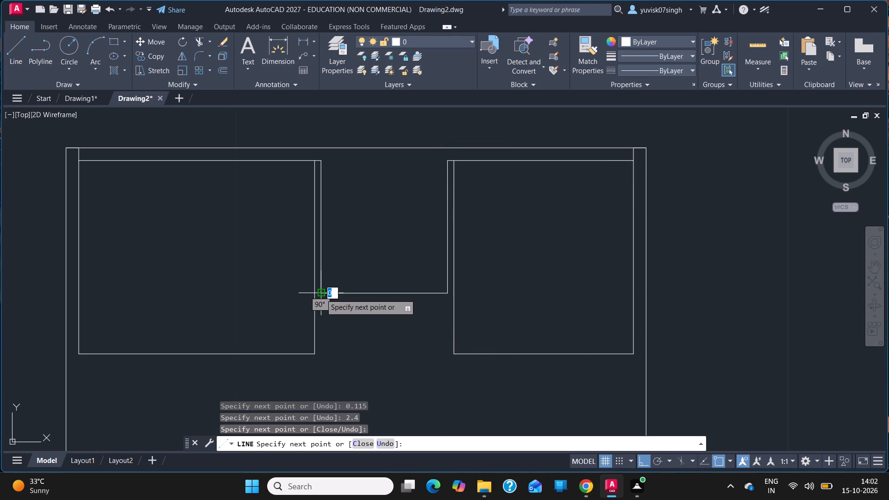
key("Escape")
Draw a horizontal line joining the upper ends of the two 2.4 lines to close the middle room's top side.
left_click(13, 57)
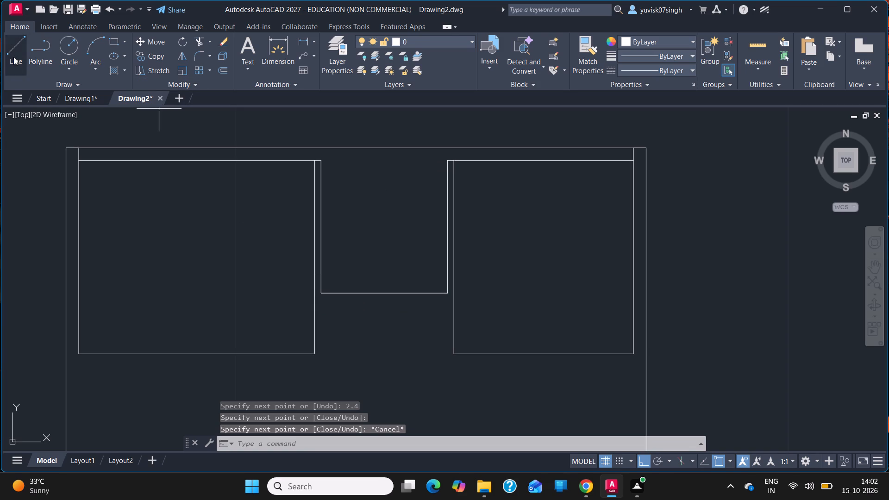
left_click(322, 160)
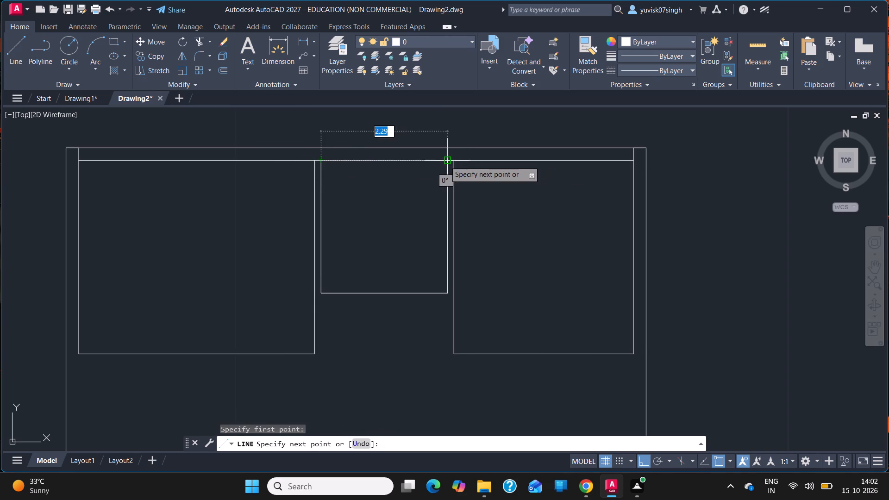
left_click(446, 161)
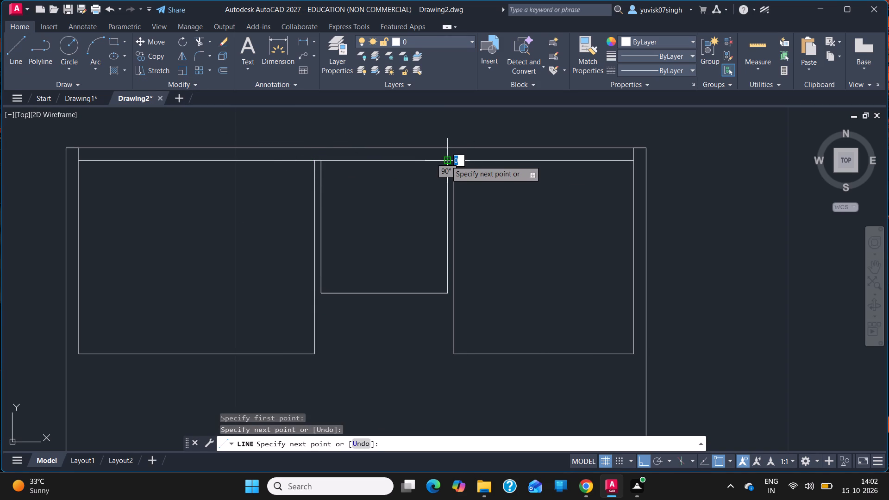
key("Escape")
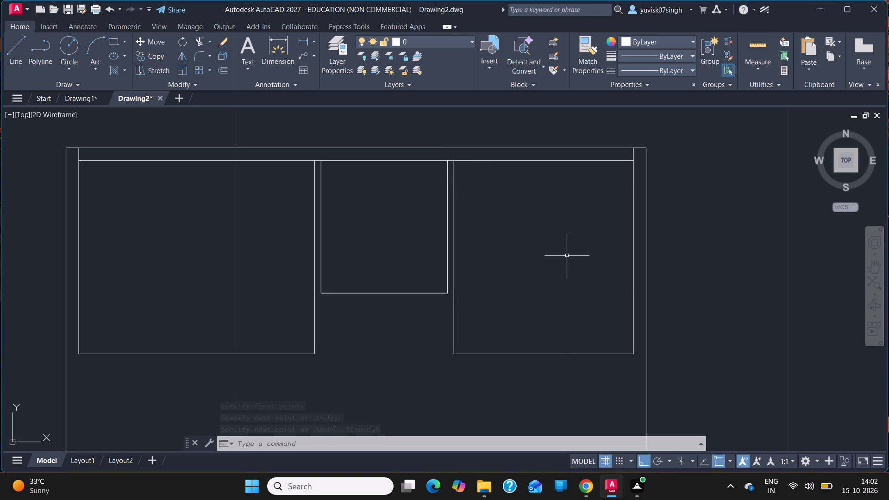
From the middle room's lower-left corner, draw a line 0.115 downward and across to directly below the room's lower-right corner.
left_click(17, 63)
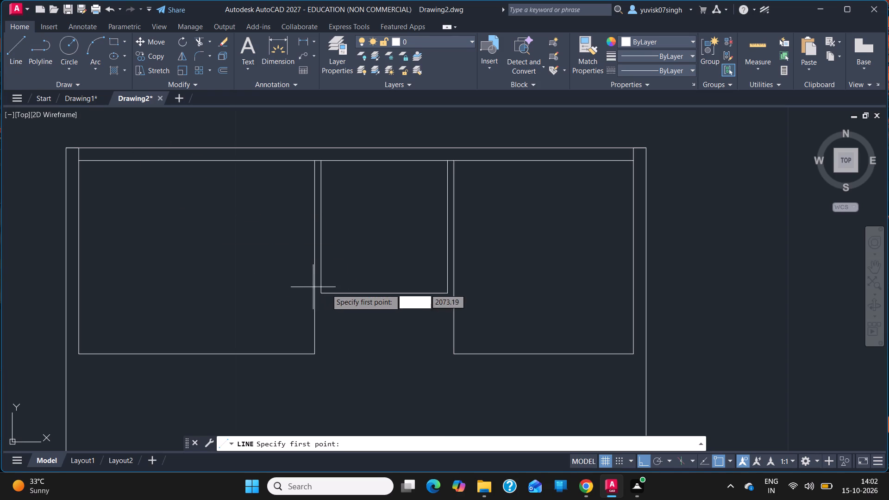
left_click(323, 294)
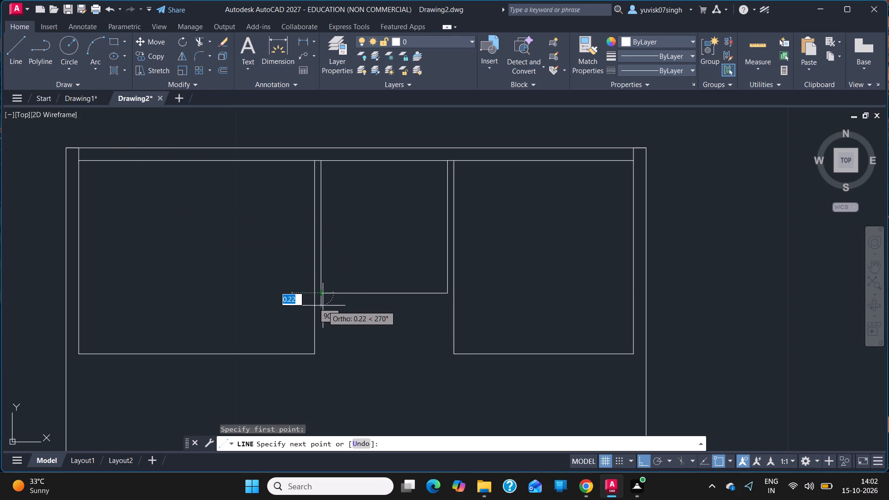
key("0")
type(".115")
key("Return")
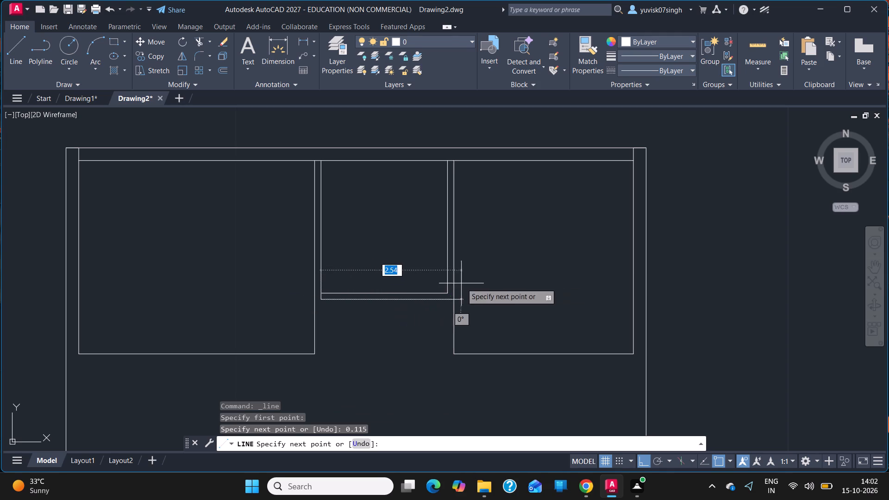
left_click(446, 298)
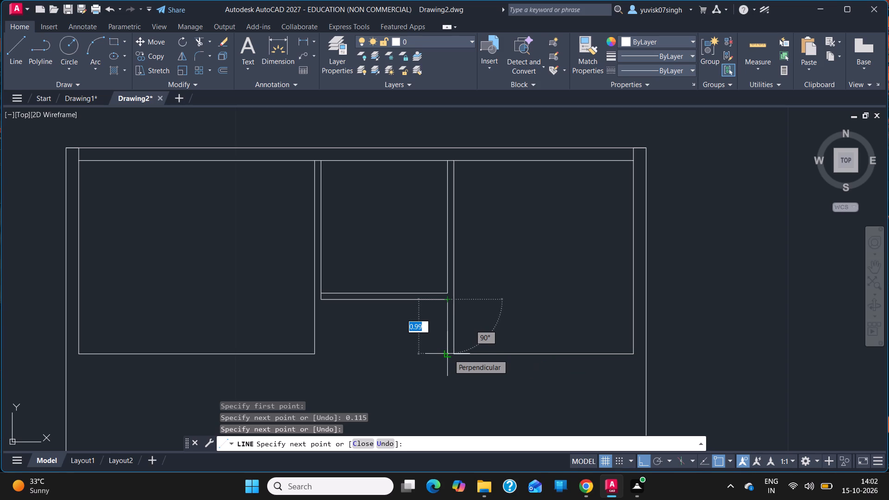
Continue the line down to the upper-right room's bottom level, 0.115 further down, and right to the outer wall's inner face.
left_click(449, 354)
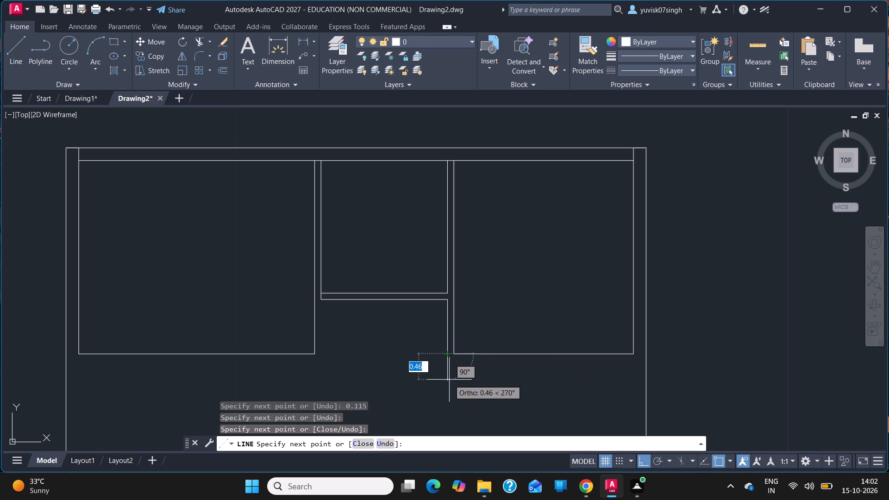
type("0.115")
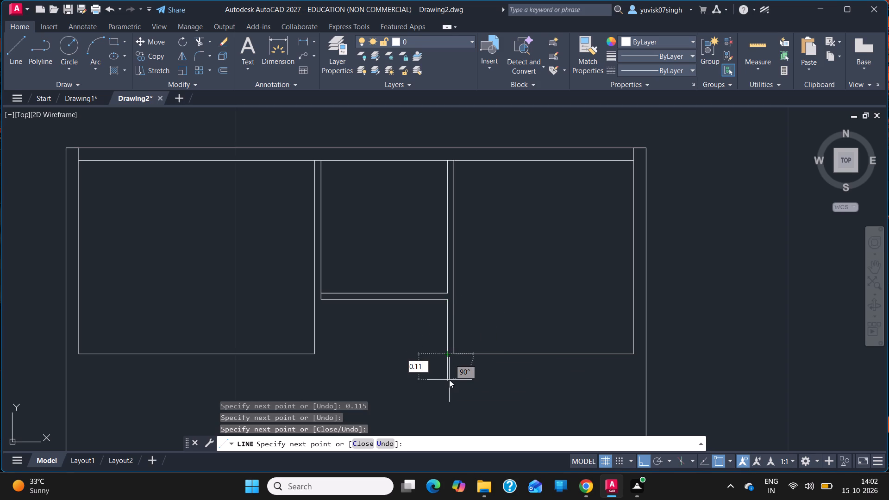
key("Return")
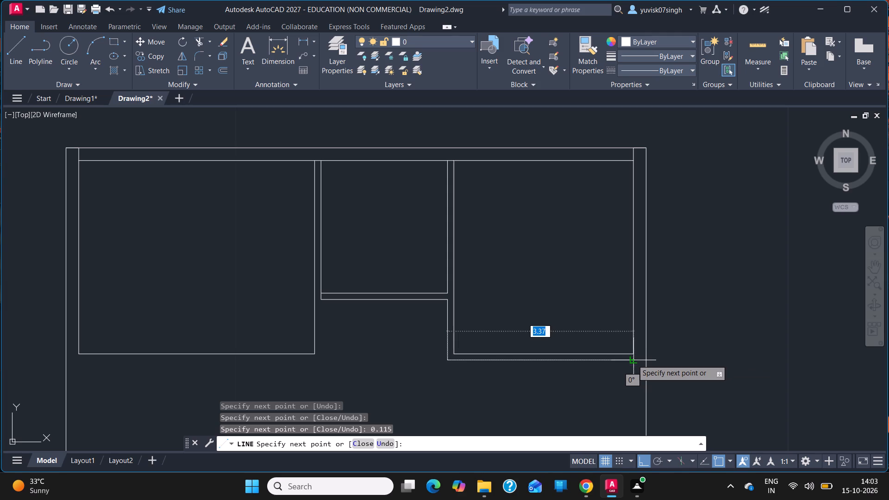
left_click(633, 360)
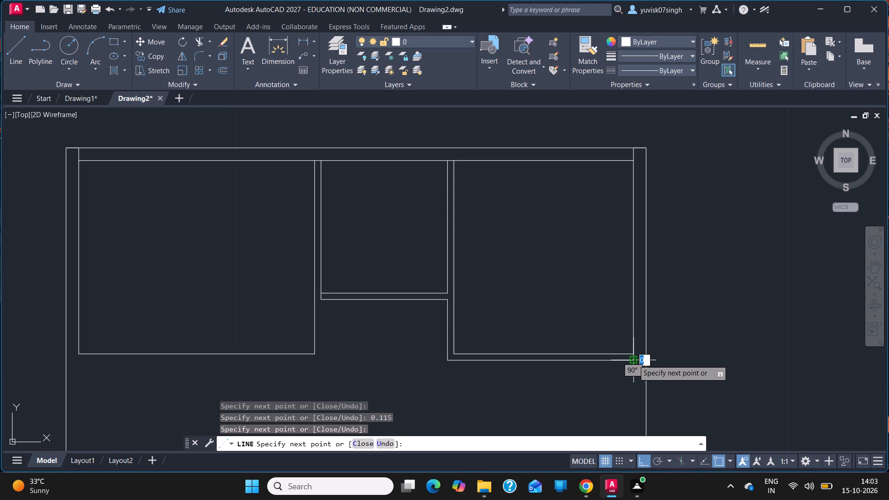
key("Escape")
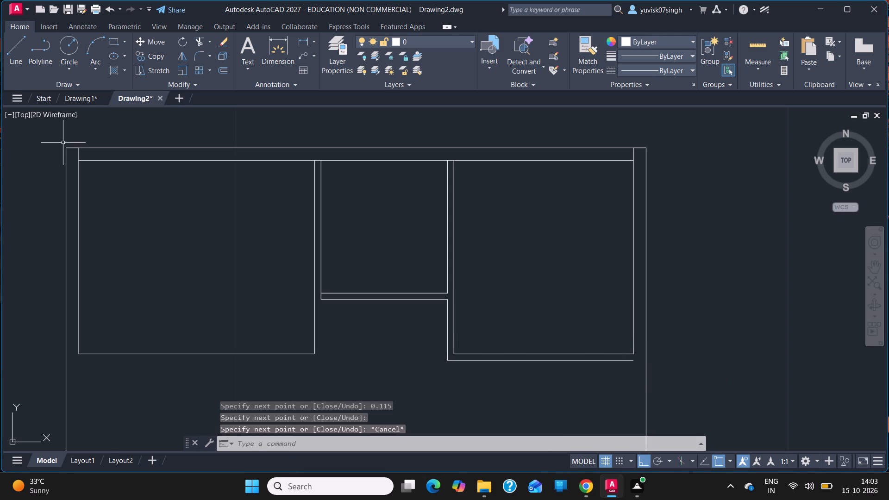
From the left end of the middle room's lower wall line, draw down to the upper-left room's bottom level, 0.115 further, and left to the outer wall.
left_click(17, 61)
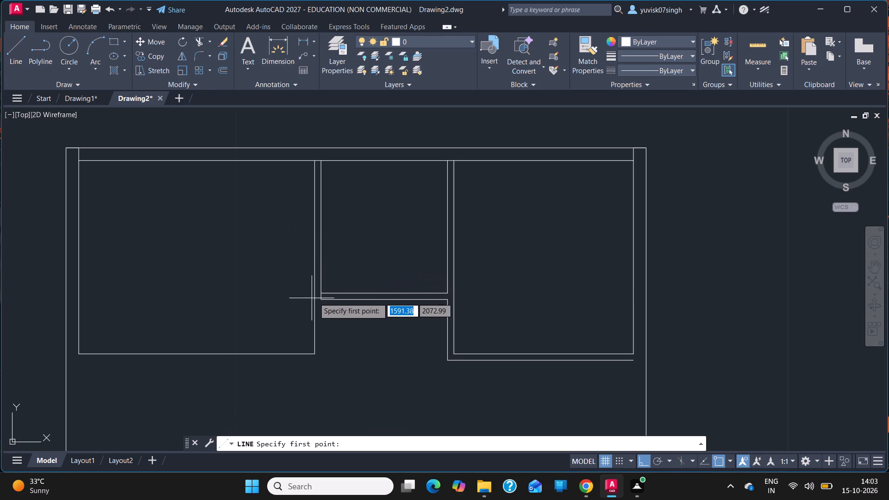
left_click_drag(320, 301, 325, 352)
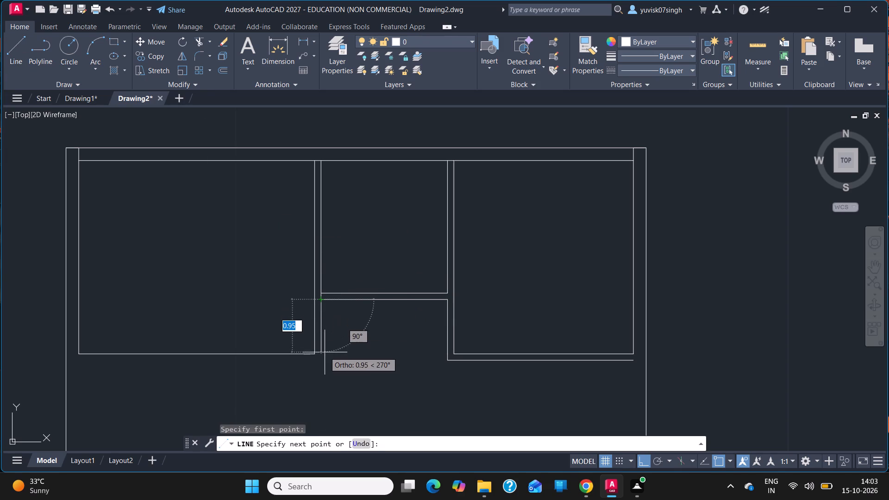
left_click_drag(325, 352, 319, 353)
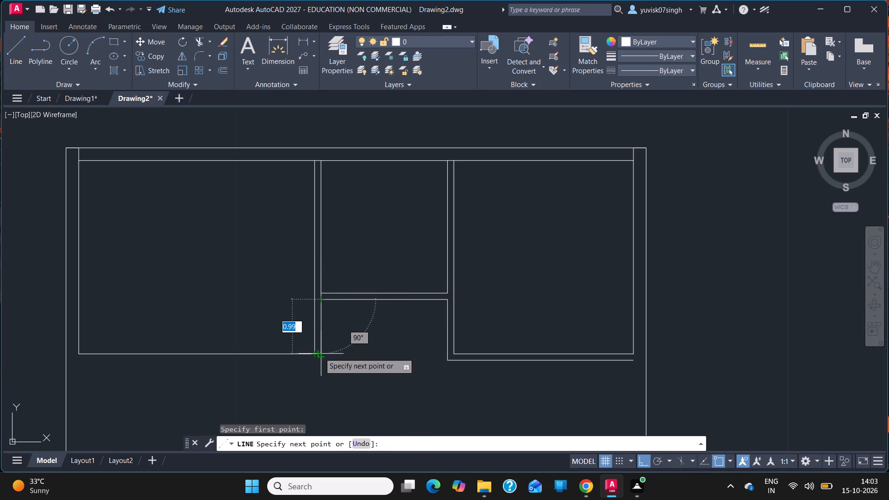
left_click_drag(319, 353, 321, 356)
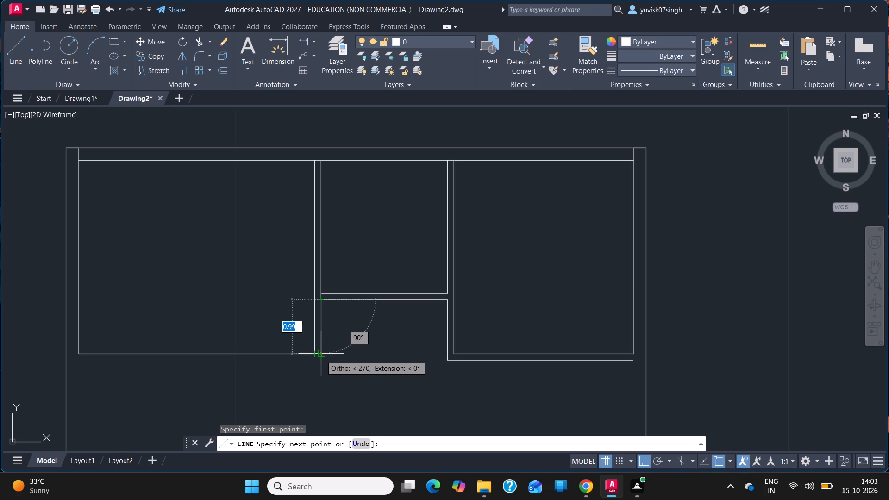
left_click(319, 354)
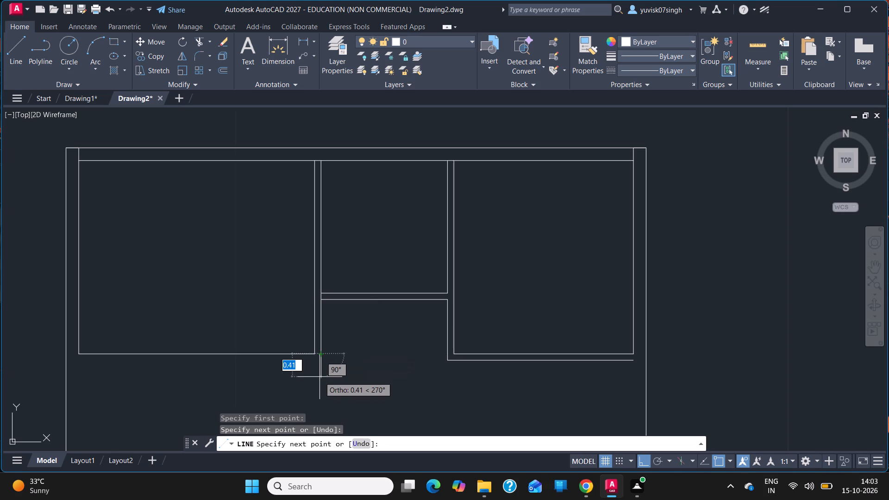
key("0")
type(".115")
key("Return")
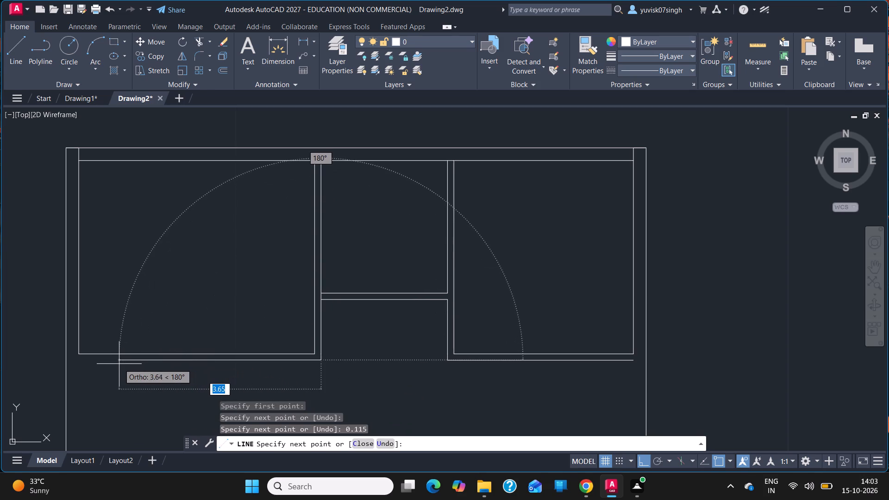
left_click(80, 359)
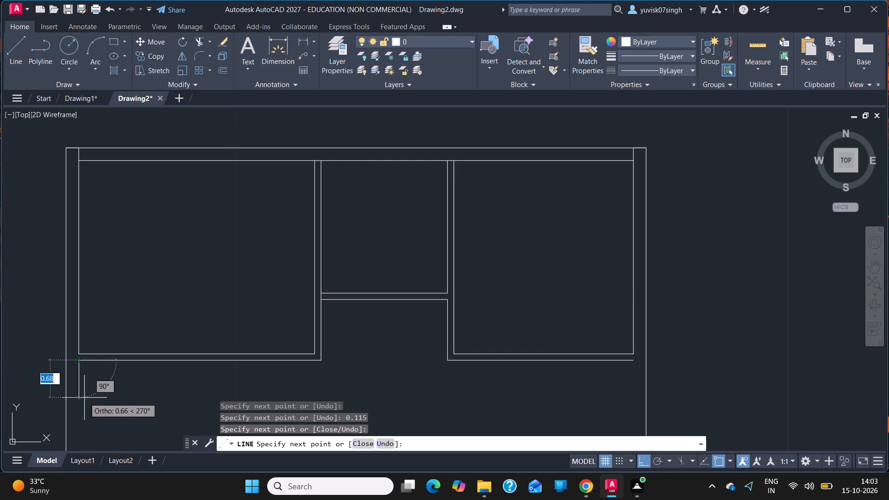
Continue the line 1.4 down along the left outer wall's inner face and 2.4 to the right.
type("2.4")
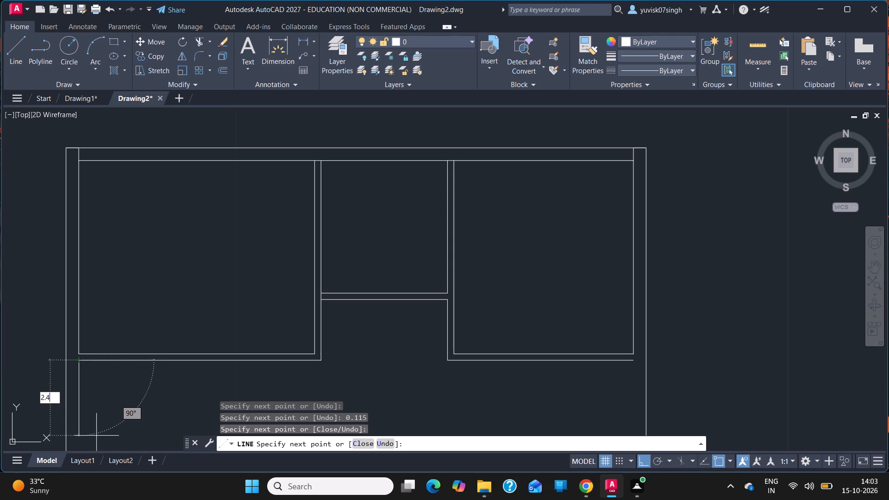
key("BackSpace")
key("BackSpace")
key("BackSpace")
type("1.4")
key("Return")
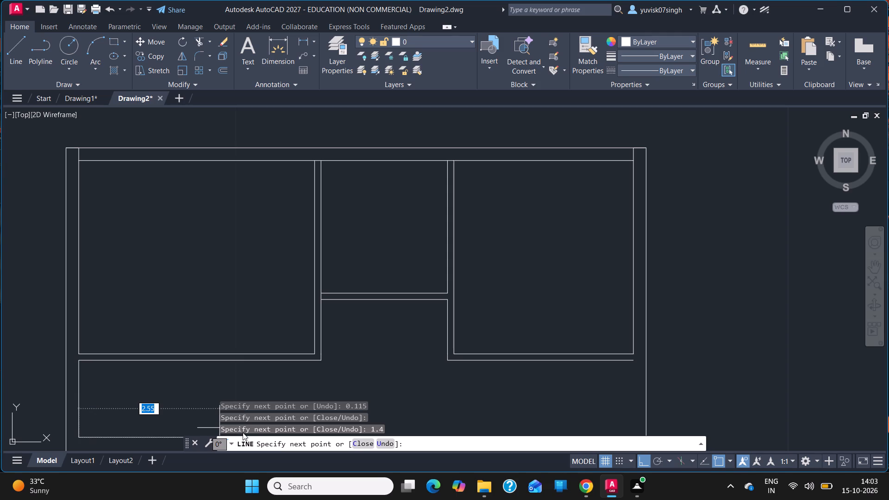
type("2.4")
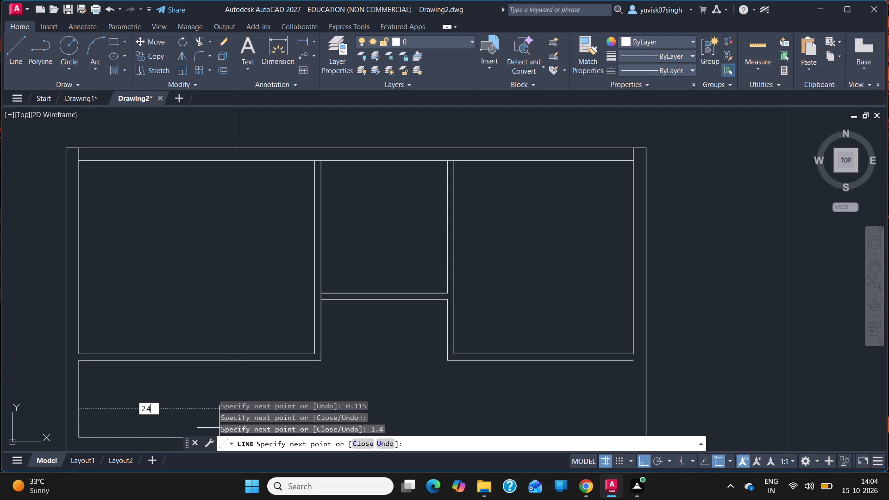
key("Return")
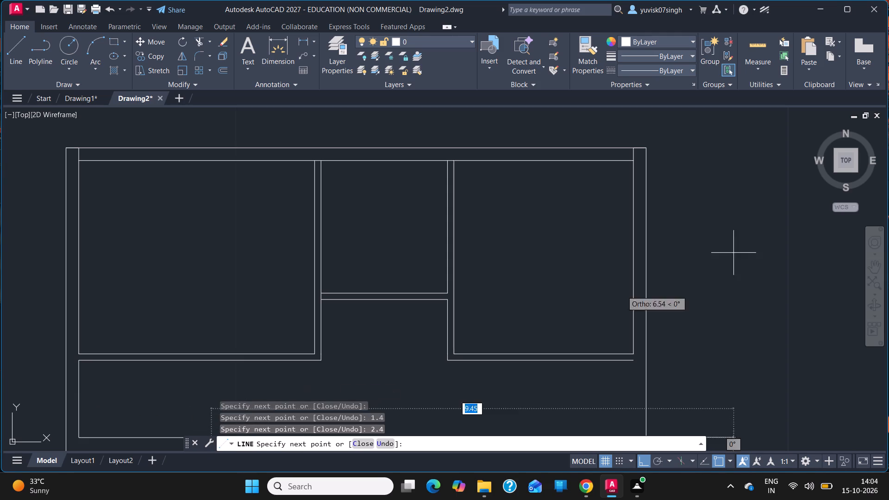
Continue the line 0.115 down and back left to the outer wall's inner face to complete the 2.4 long partition.
left_click(876, 266)
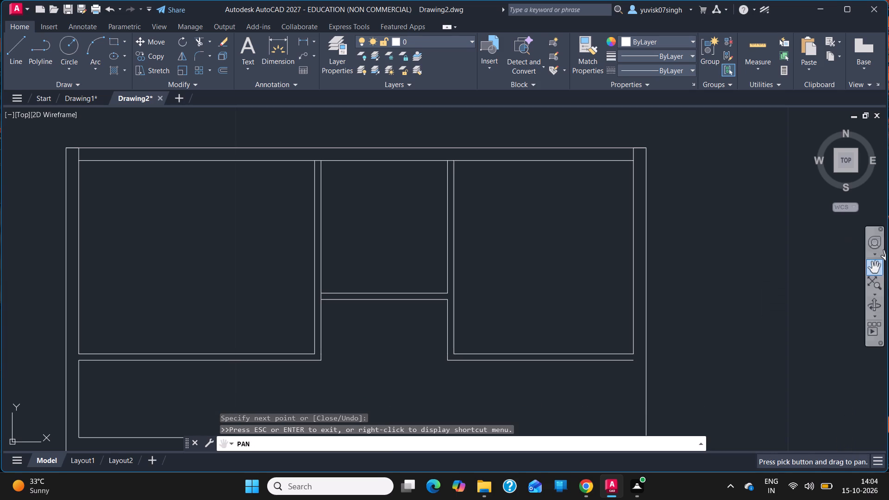
left_click_drag(476, 338, 540, 173)
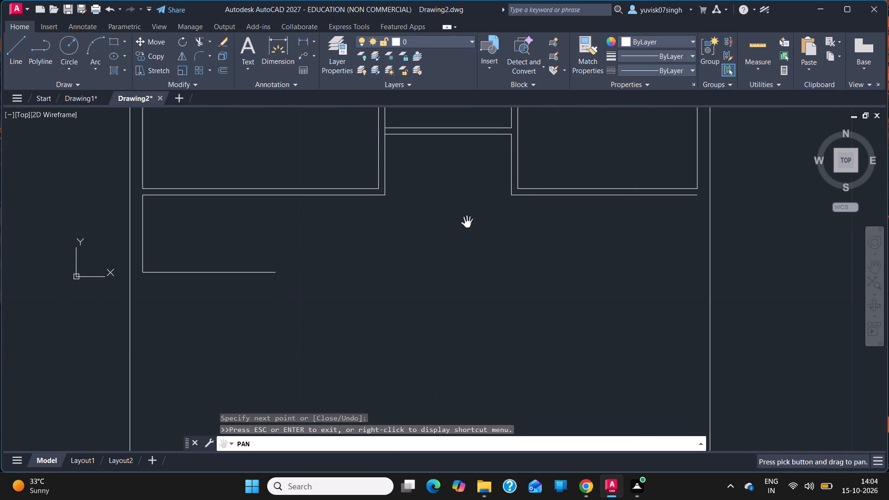
left_click_drag(452, 265, 474, 225)
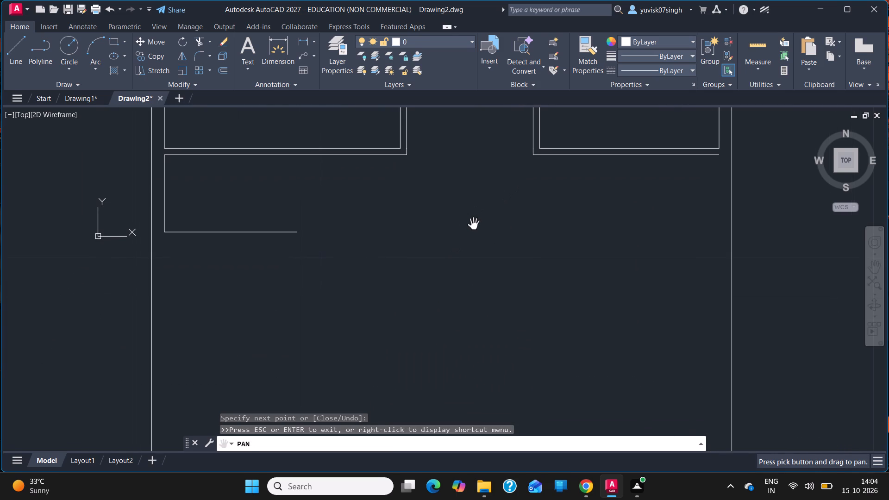
key("Escape")
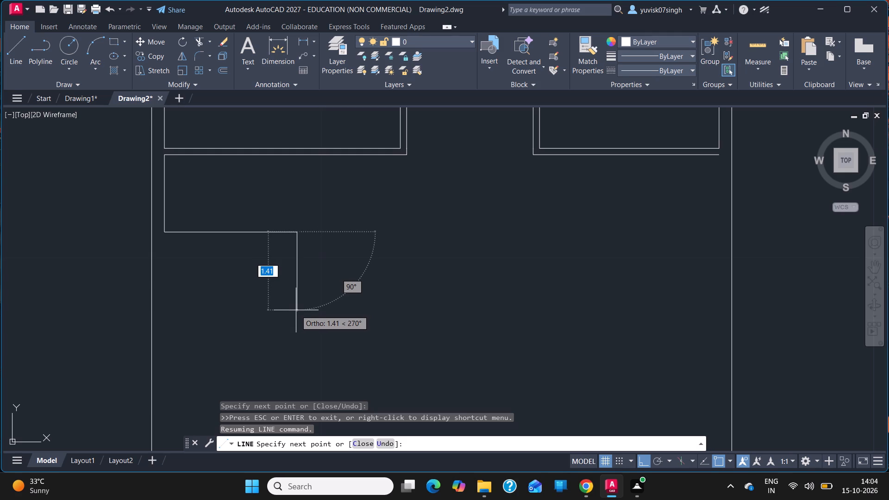
key("0")
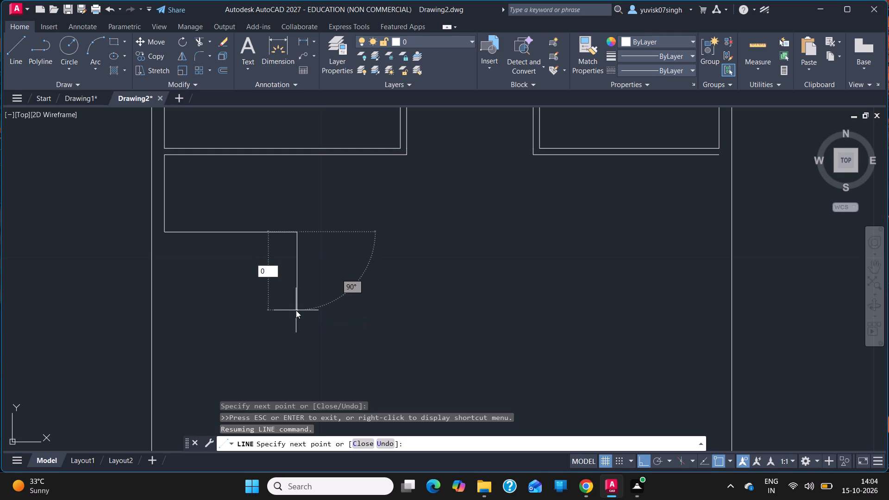
type(".115")
key("Return")
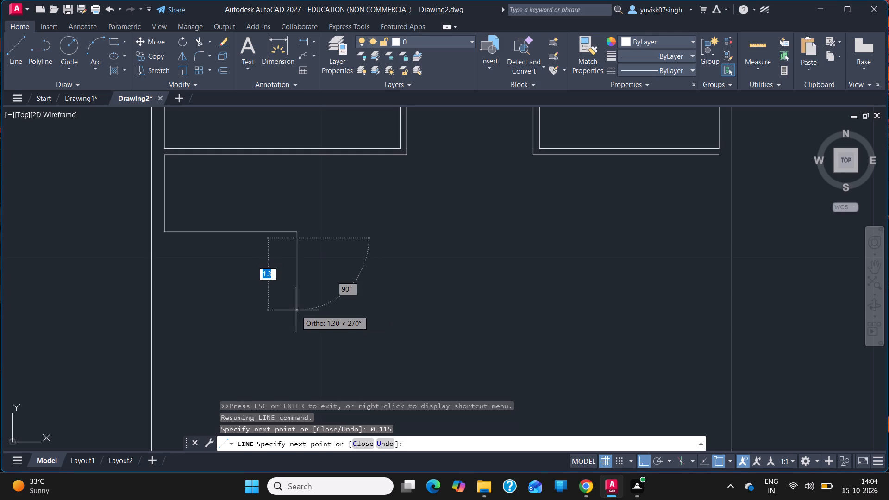
left_click(163, 237)
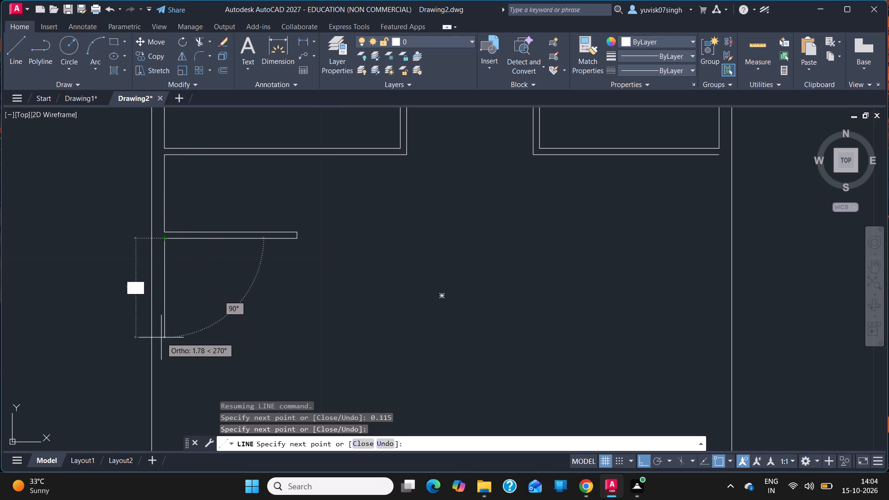
Continue the line 3.05 down along the left outer wall's inner face below the 2.4 partition.
type("3.05")
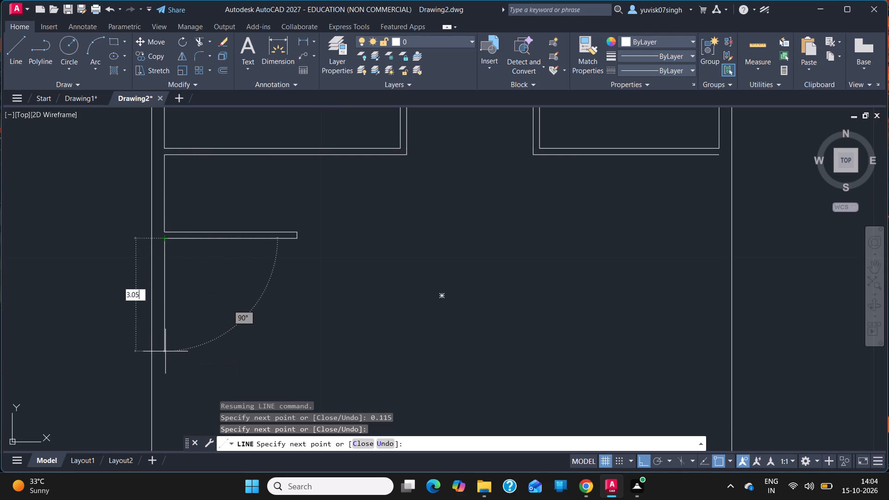
key("Return")
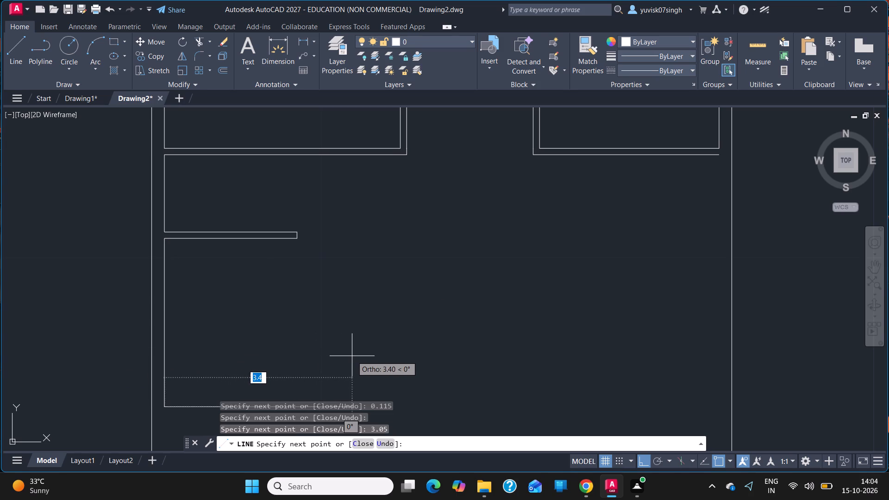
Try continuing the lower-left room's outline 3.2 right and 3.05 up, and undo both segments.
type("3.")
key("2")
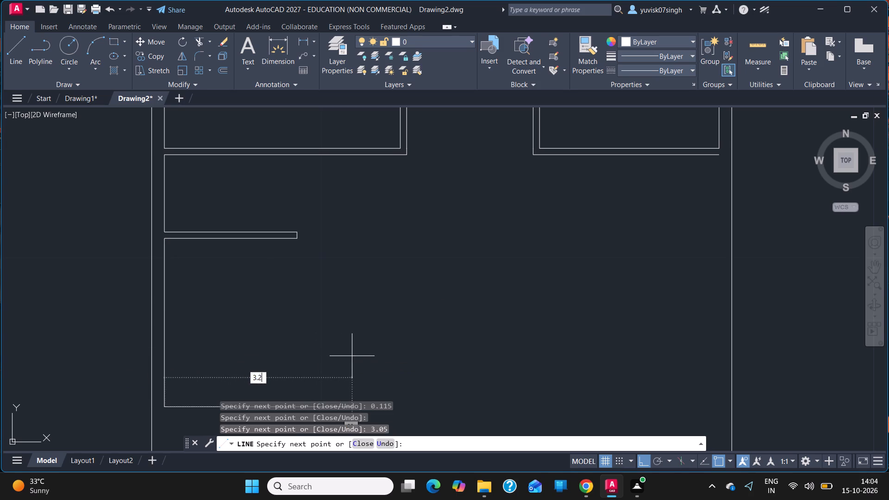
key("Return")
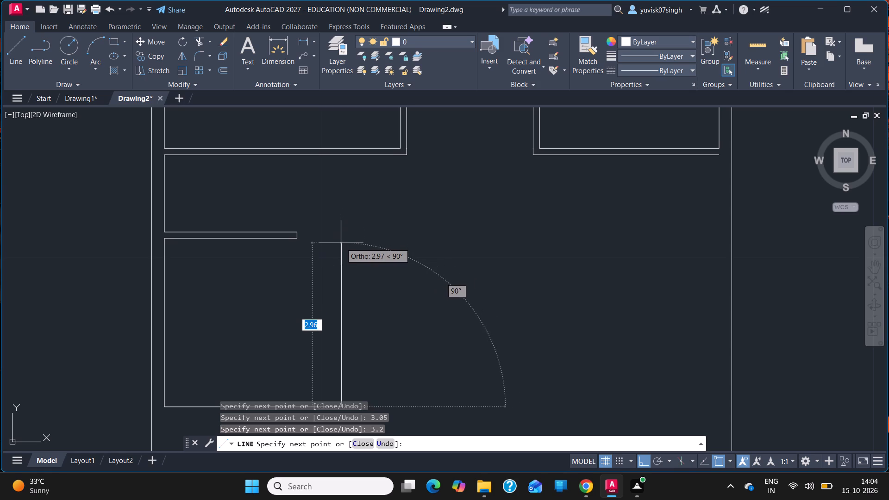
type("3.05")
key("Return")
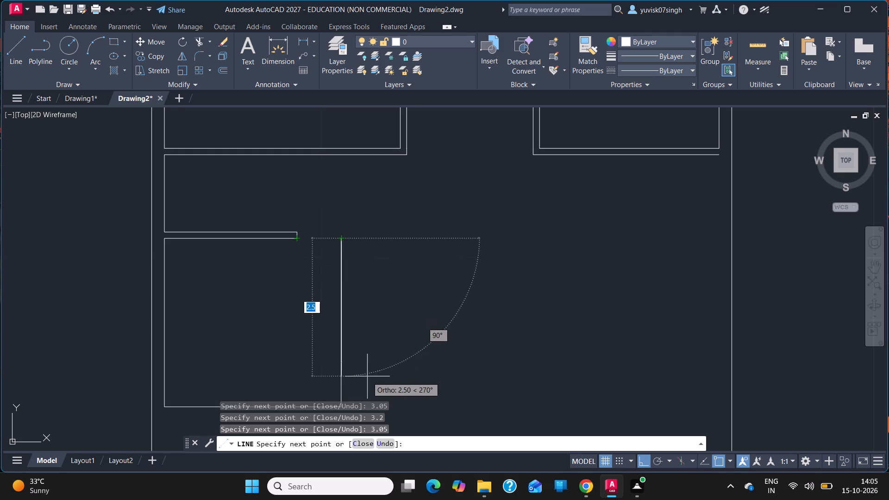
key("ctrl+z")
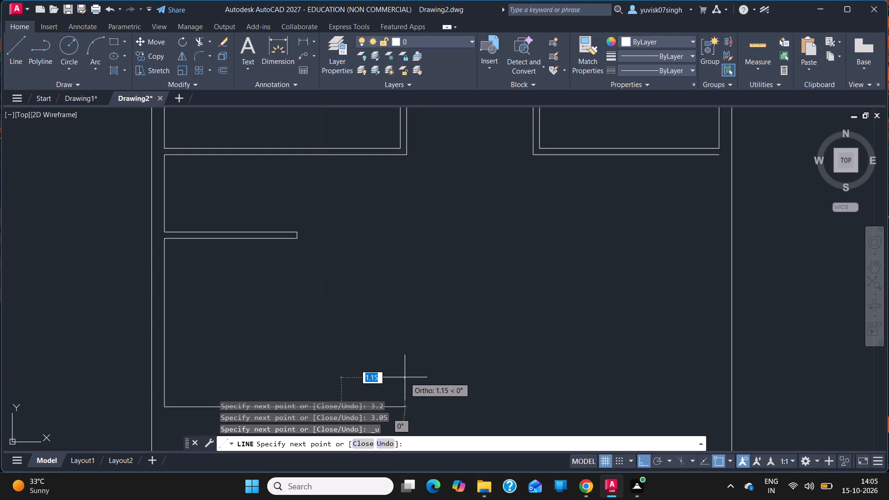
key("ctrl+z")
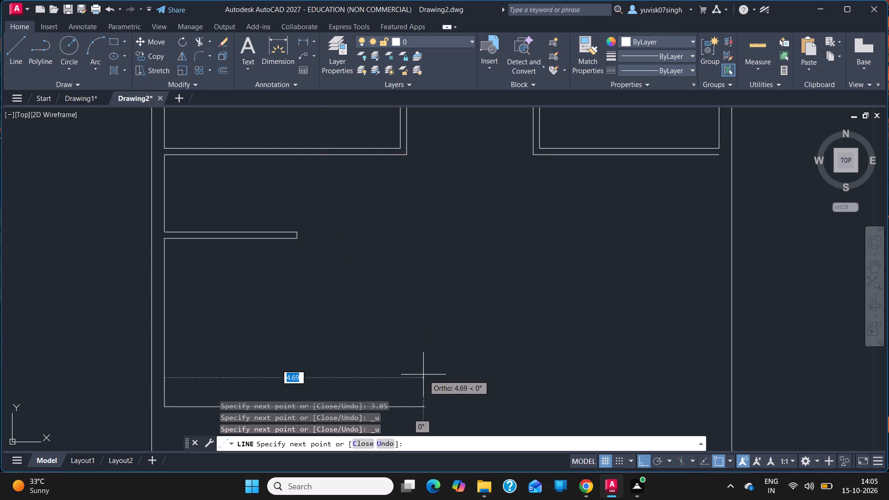
Continue the lower-left room's outline 4.27 right and 3.05 up, leaving its top side open beyond the 2.4 partition.
type("4.27")
key("Return")
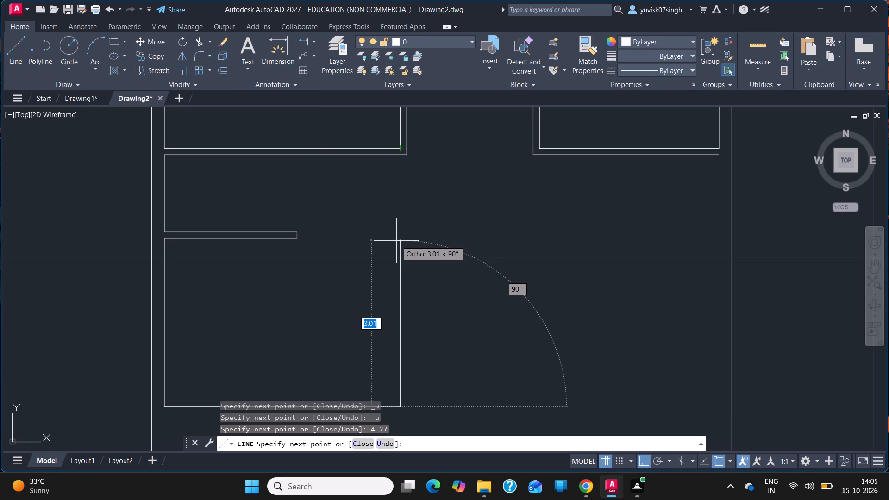
type("3.05")
key("Return")
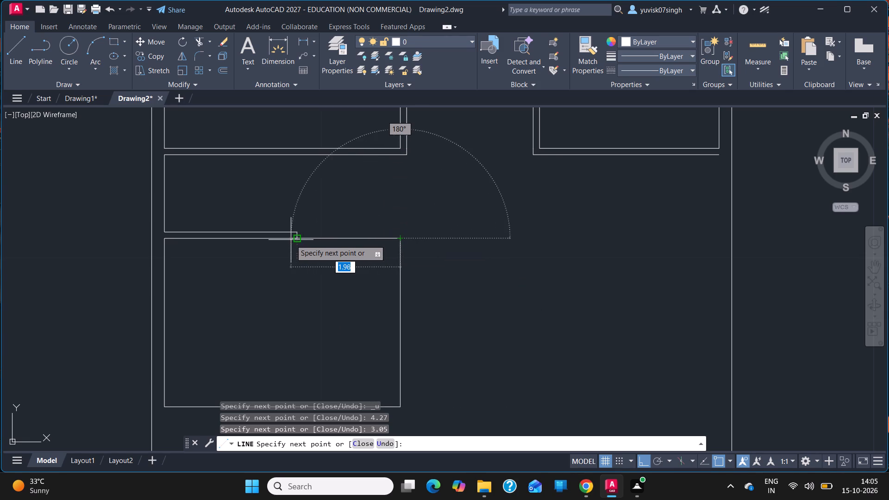
left_click(299, 237)
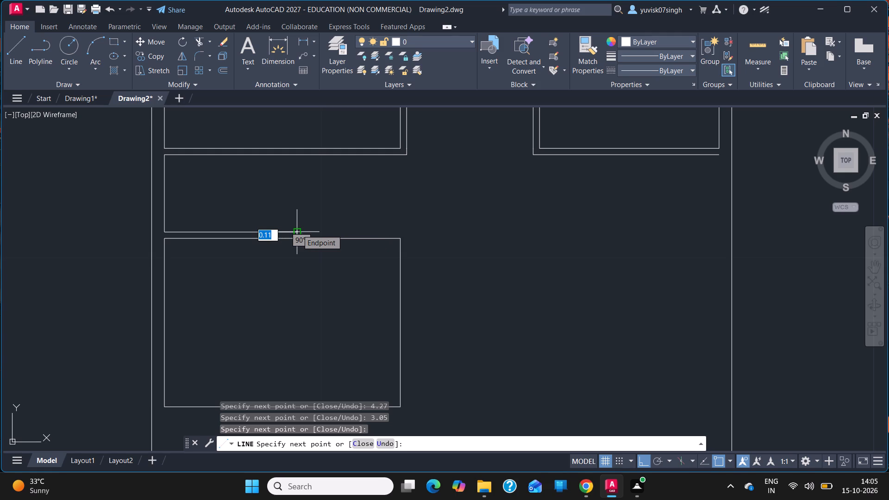
key("ctrl+z")
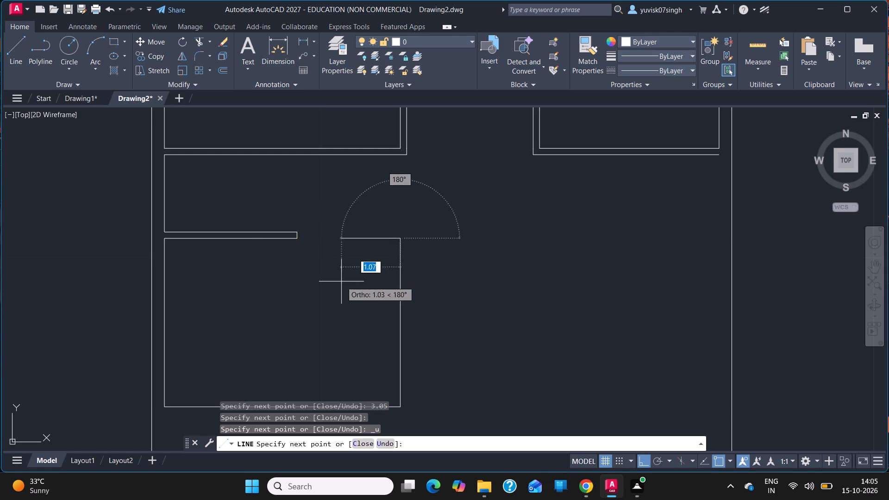
key("Escape")
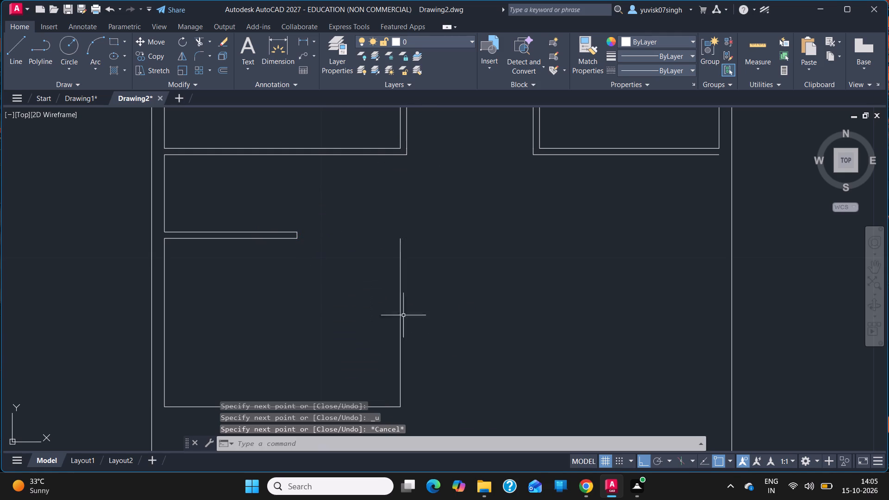
Draw a line from the lower-left room's open top corner left to the 2.4 partition's end, up its end edge, and right to above that corner.
left_click(867, 265)
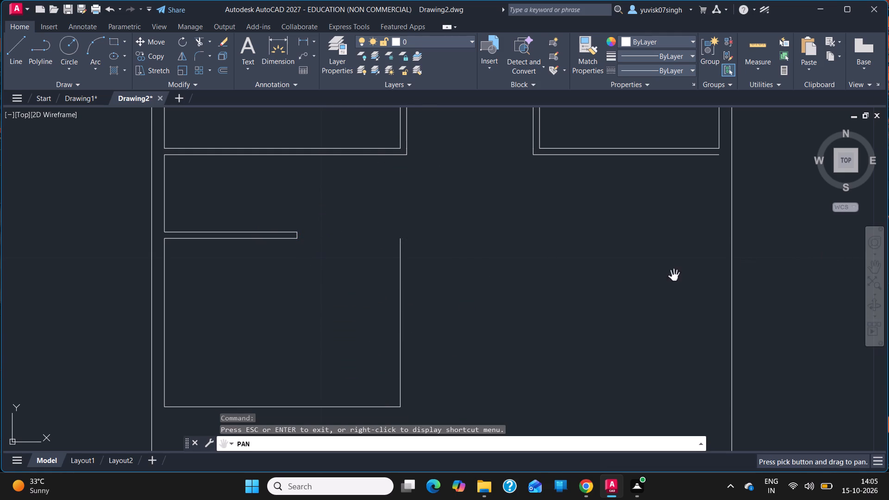
left_click_drag(633, 292, 670, 165)
left_click_drag(636, 186, 646, 162)
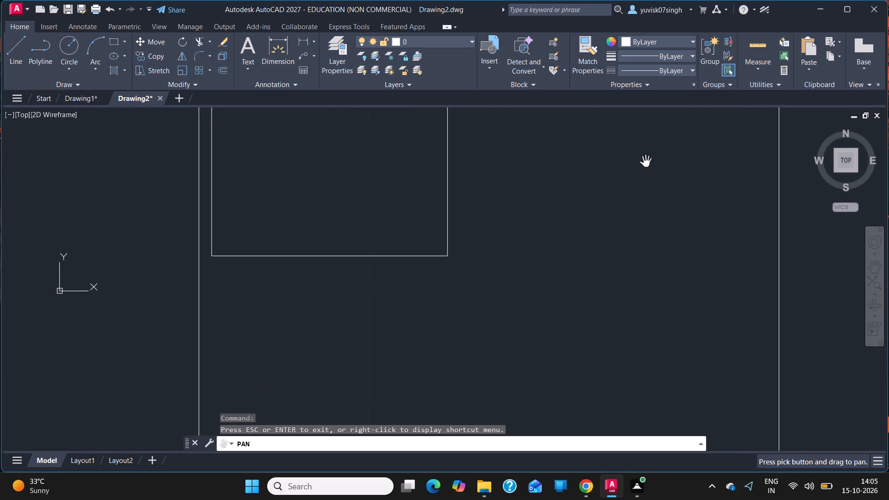
left_click(3, 57)
left_click(6, 57)
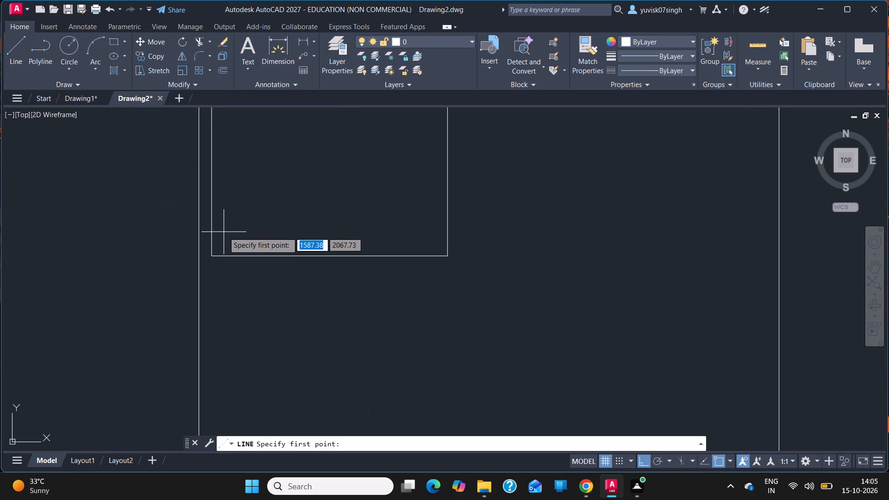
left_click(874, 274)
left_click_drag(596, 247, 581, 377)
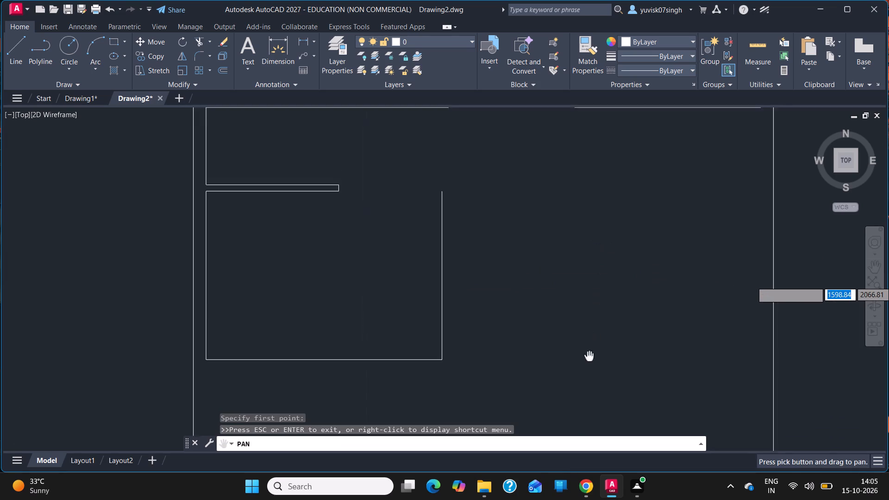
left_click_drag(581, 377, 574, 434)
key("Escape")
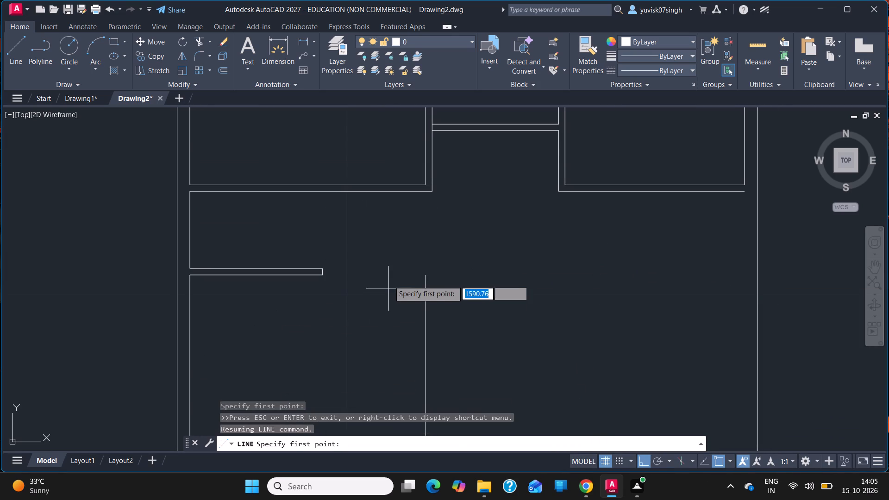
left_click(423, 275)
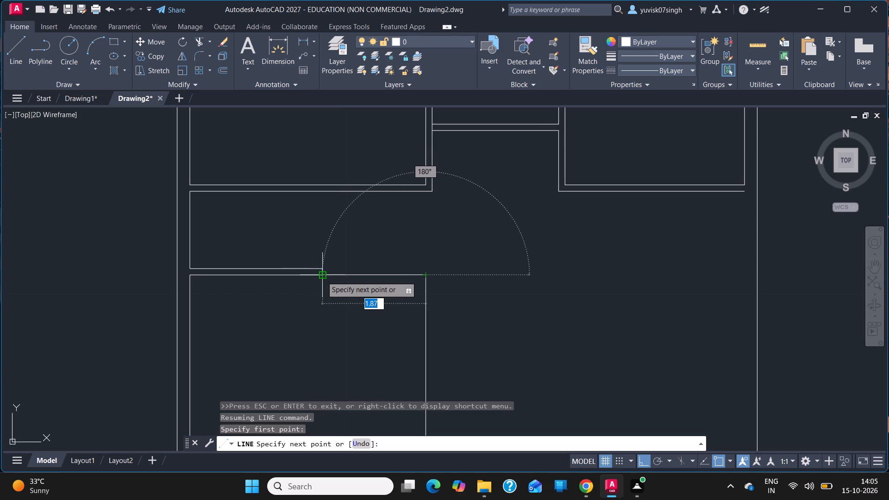
left_click_drag(322, 276, 322, 266)
left_click_drag(322, 266, 425, 270)
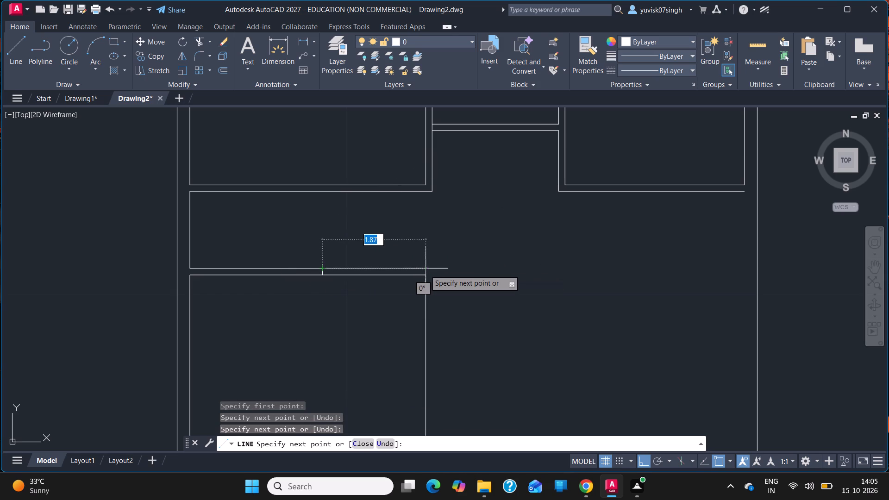
left_click_drag(425, 270, 424, 269)
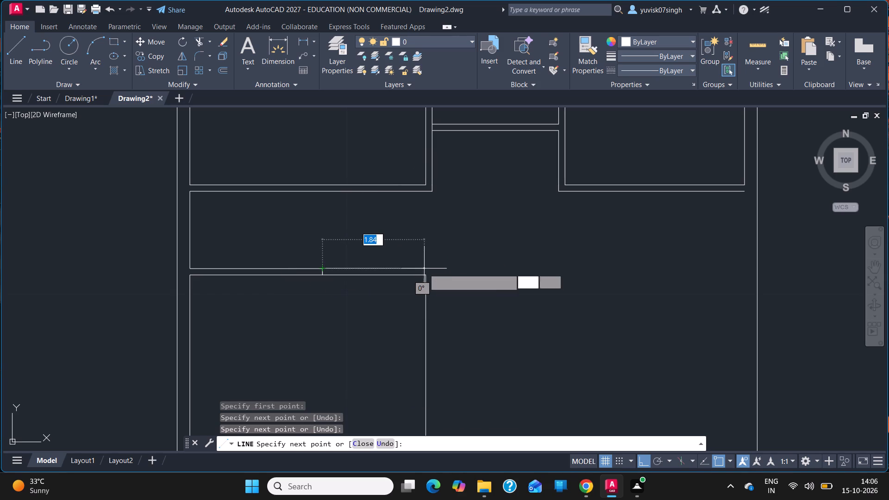
left_click_drag(424, 269, 423, 269)
left_click(423, 269)
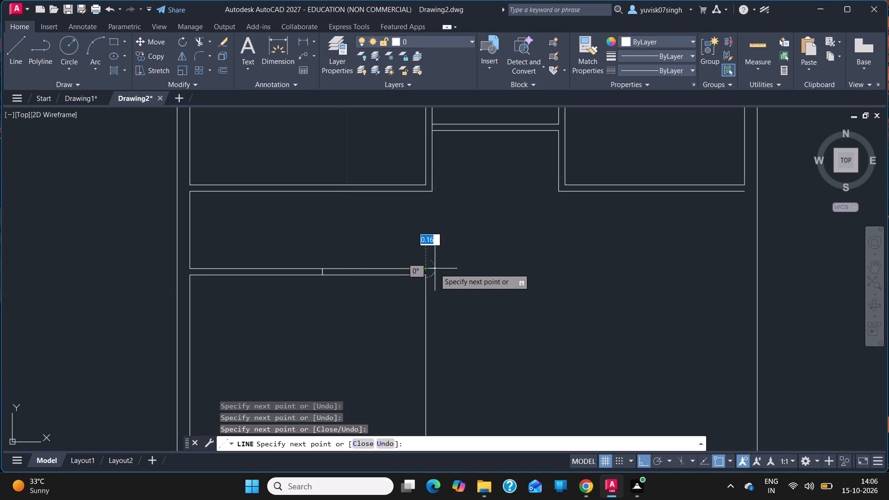
Continue the line 0.115 right, 3.05 down, on to the room's bottom level, 0.115 further down, and left to the outer wall's inner face.
type("0.115")
key("Return")
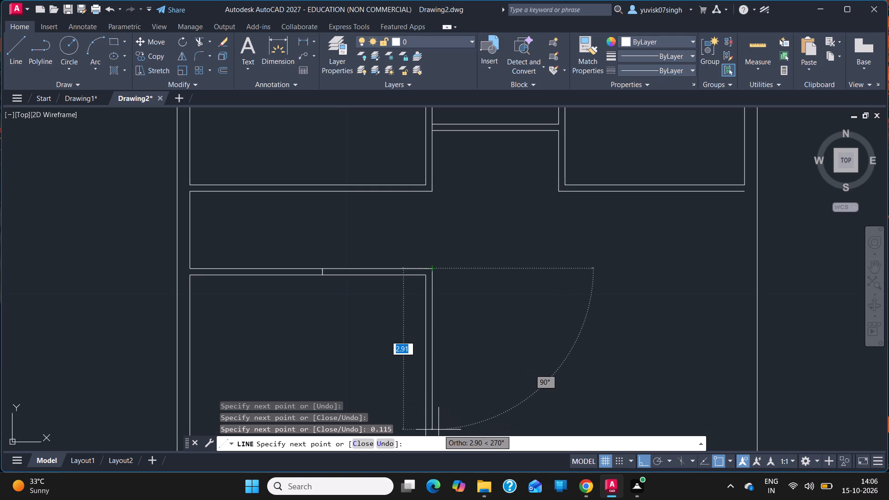
type("3.05")
key("Return")
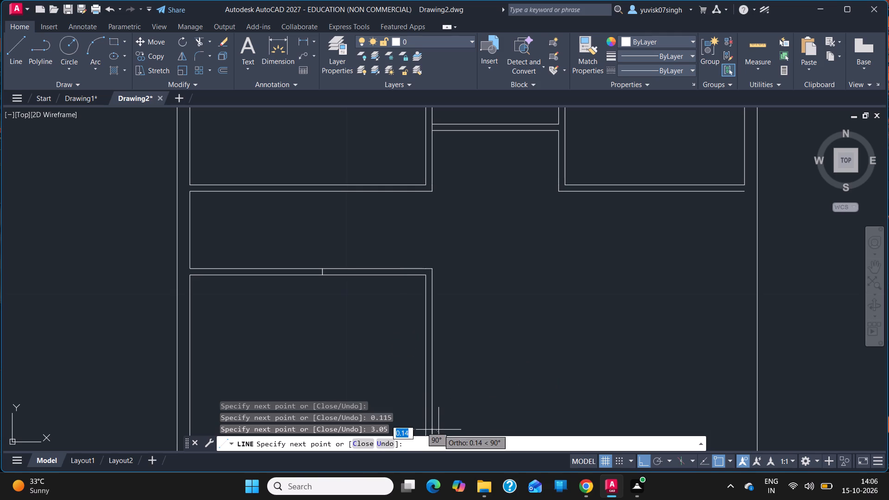
left_click(876, 266)
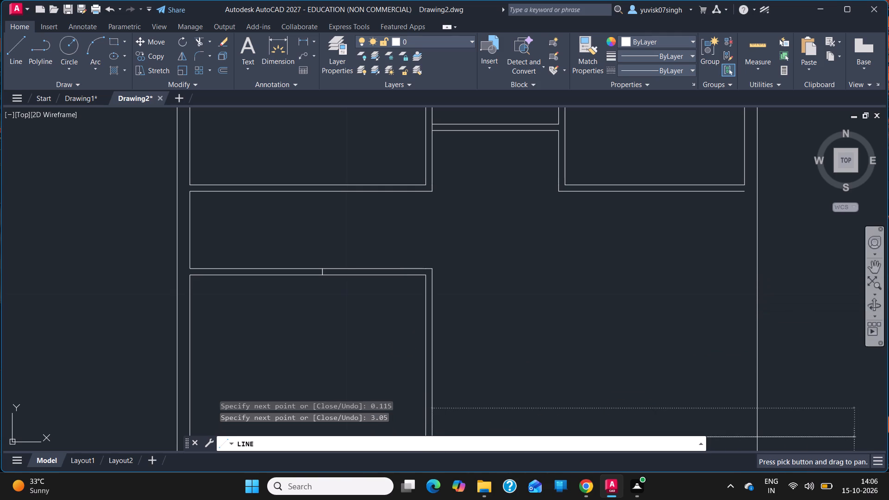
left_click_drag(619, 349, 639, 191)
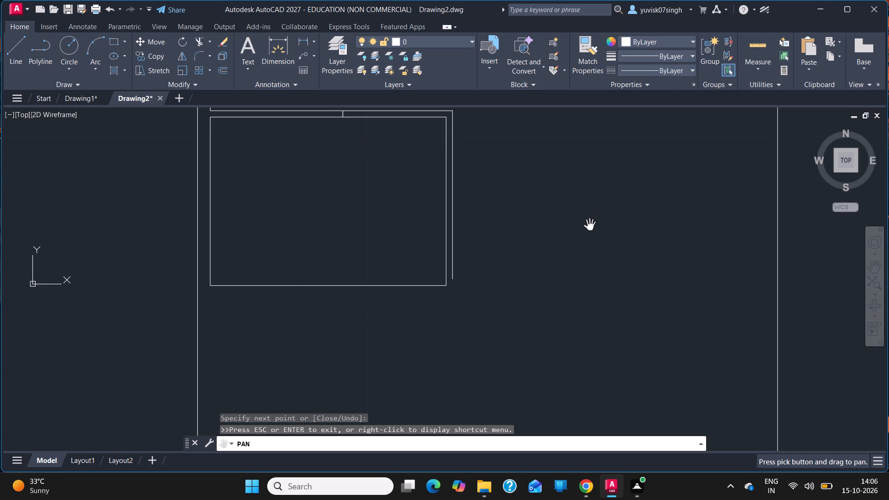
key("Escape")
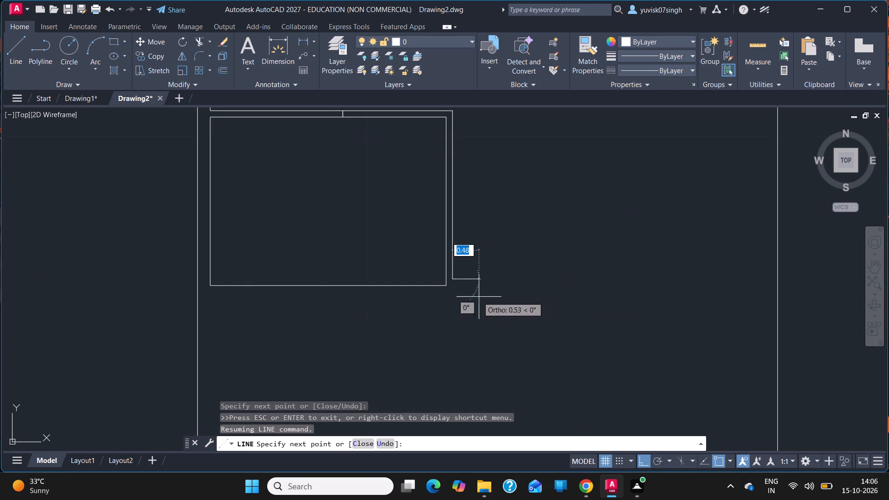
left_click(452, 286)
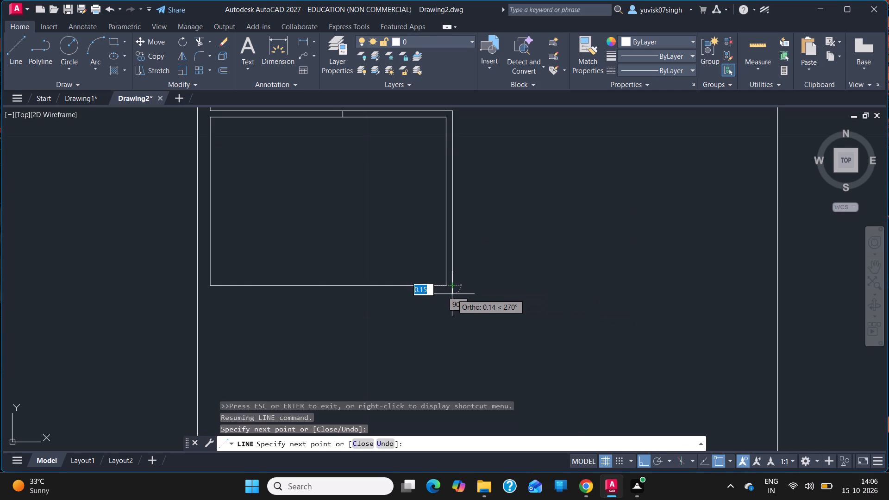
type("0.115")
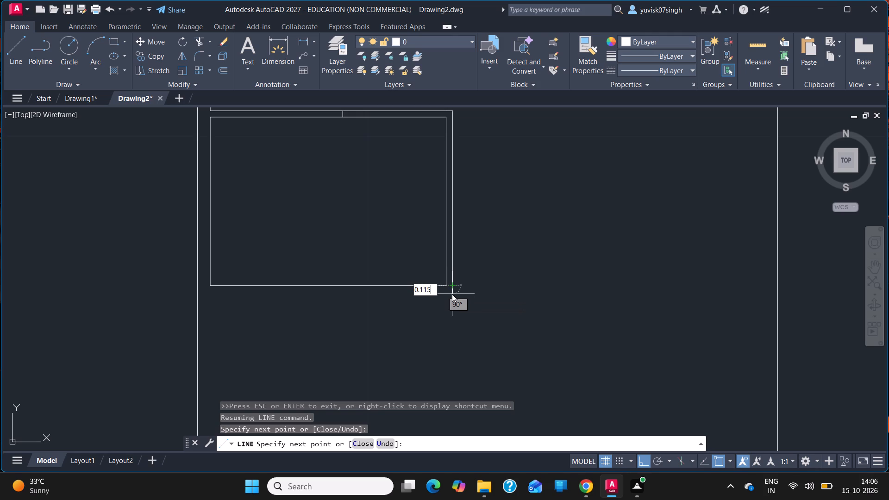
key("Return")
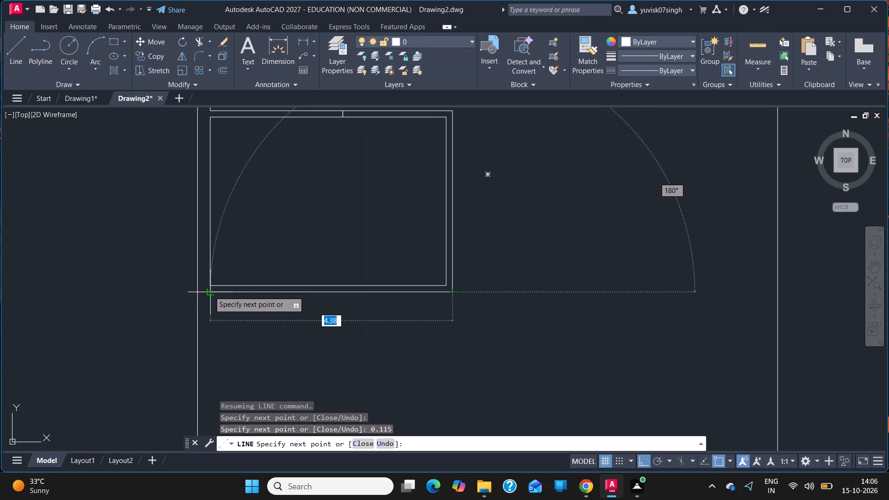
left_click(209, 291)
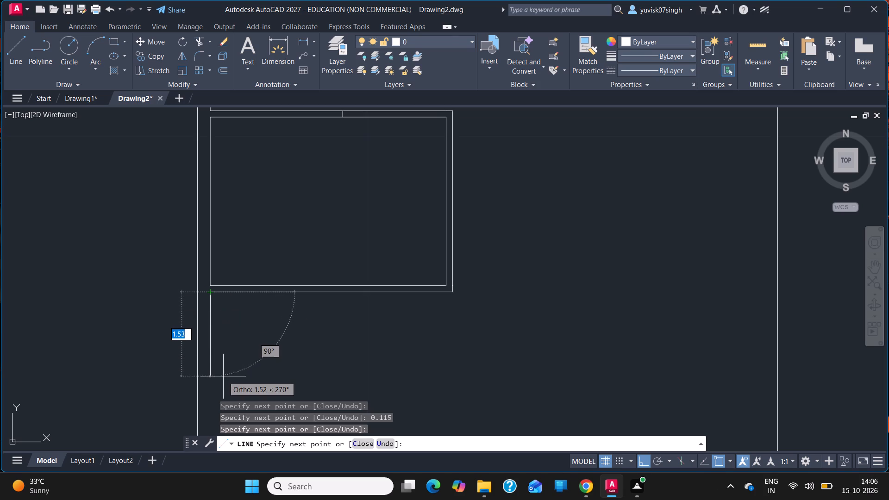
Continue the line 2.13 down, 4.27 right and back up to the wall above to outline the bottom-left room.
type("2.13")
key("Return")
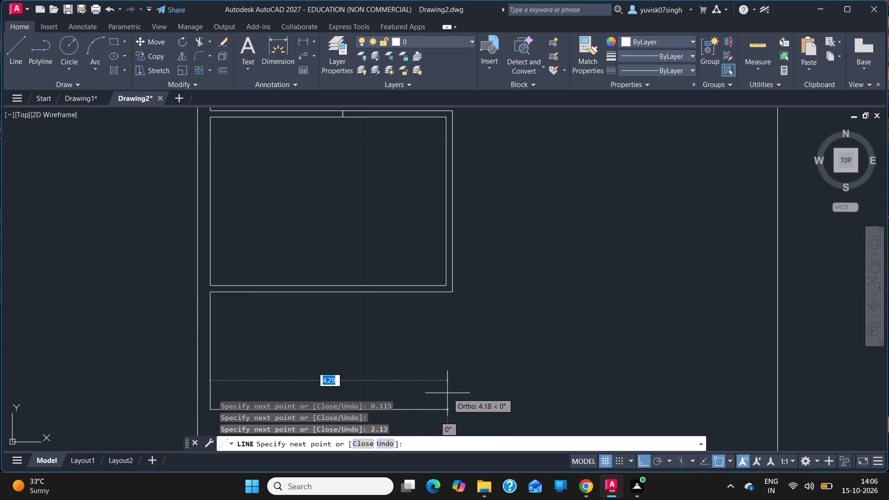
type("4.27")
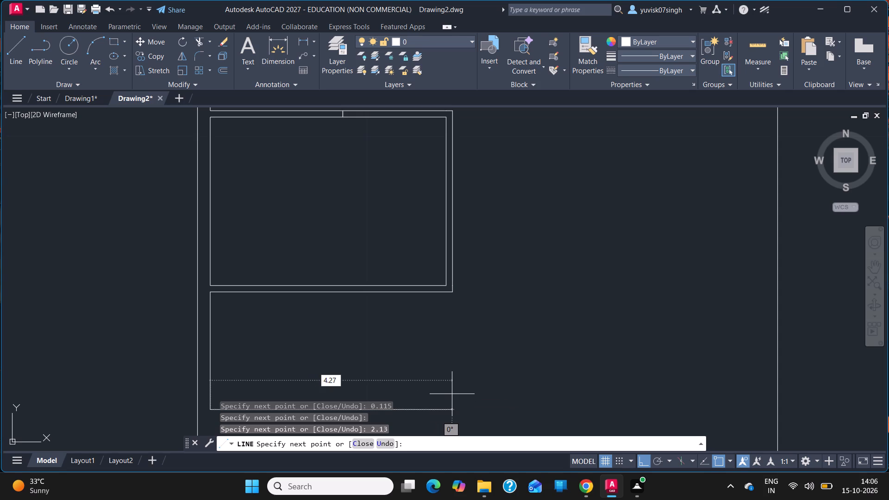
key("Return")
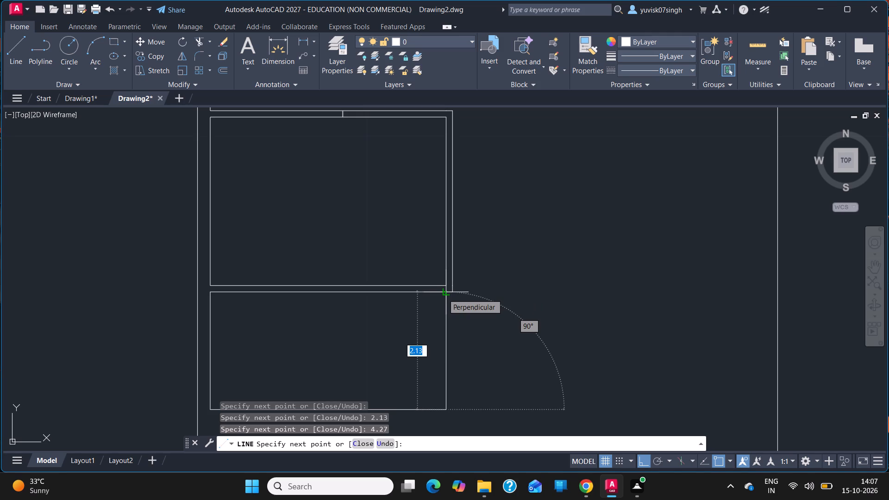
left_click(443, 294)
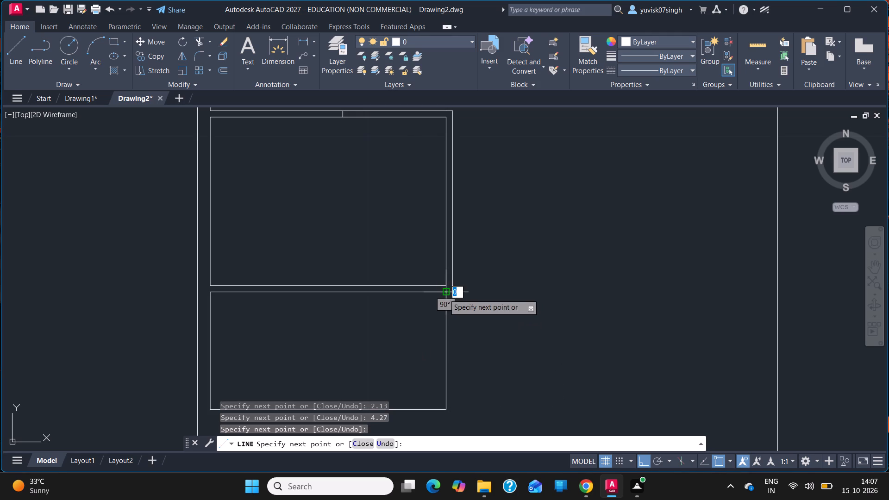
Continue the line right to the upper wall's outer corner, 2.13 down, 0.115 further down and left to the outer boundary, and end it.
left_click(453, 294)
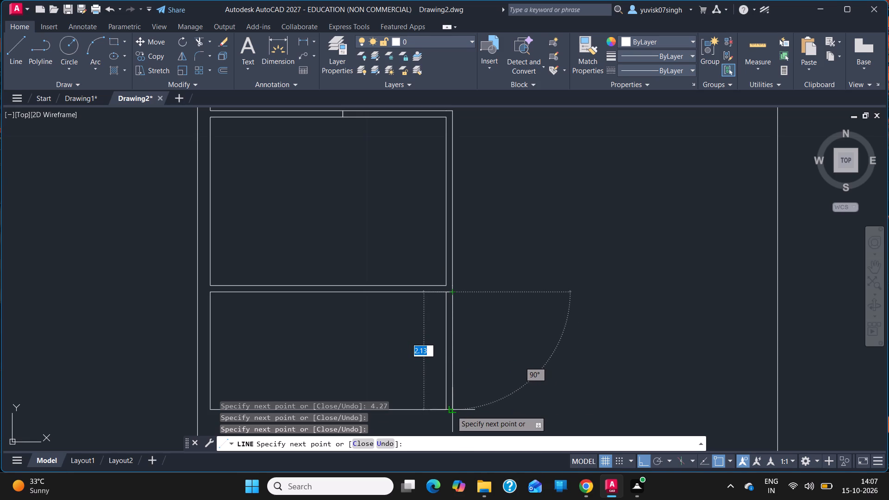
left_click(451, 411)
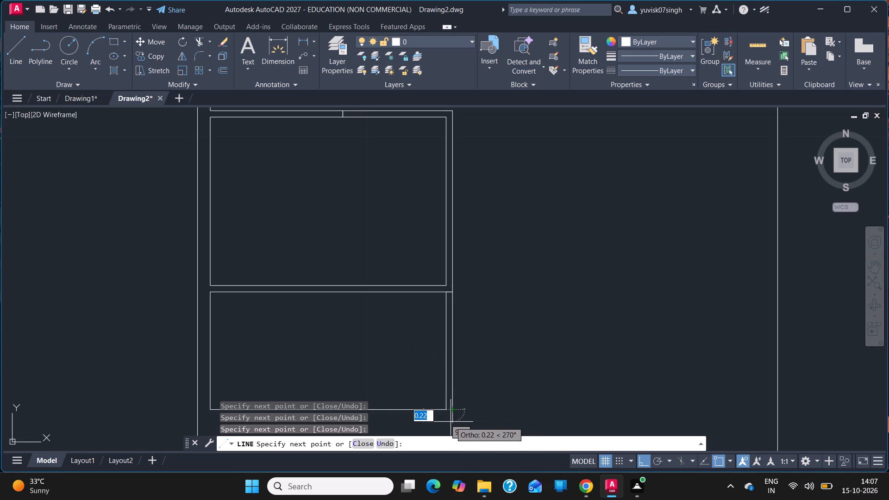
type("0.115")
key("Return")
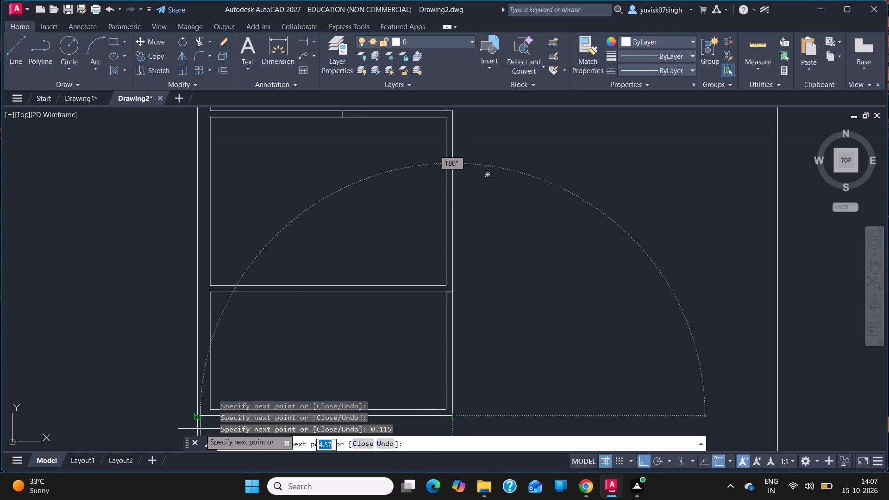
left_click(196, 415)
key("Escape")
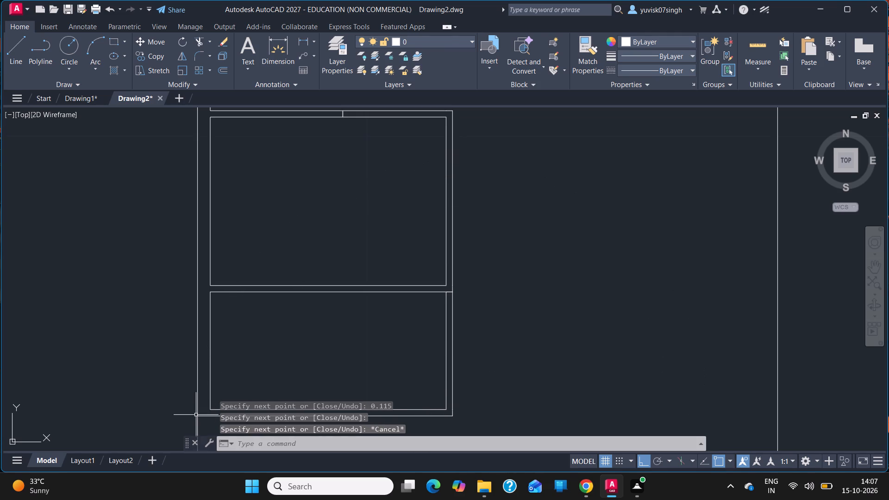
Examine the whole floor plan, including the rooms drawn so far and the open area inside the outer boundary.
double_click(877, 264)
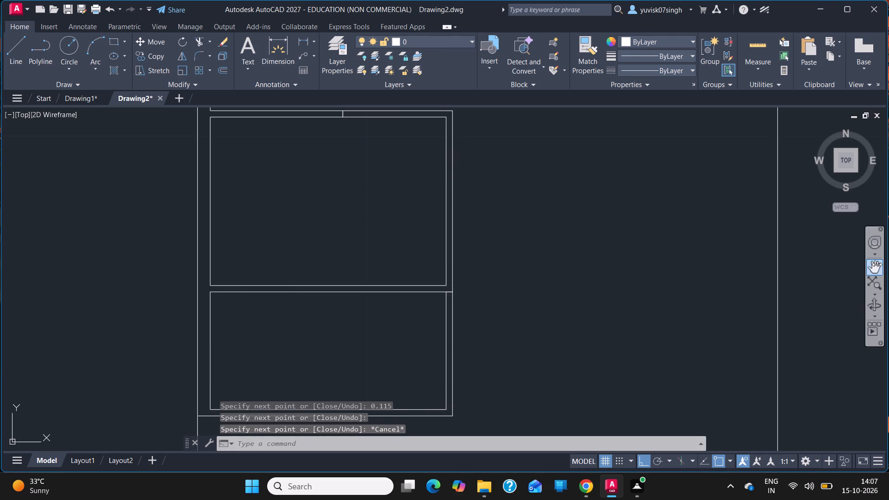
left_click_drag(587, 337, 607, 183)
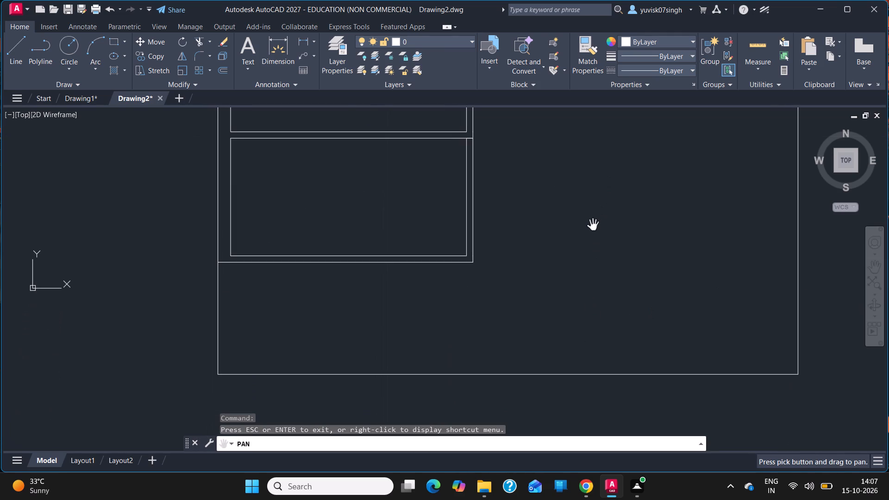
left_click_drag(593, 226, 576, 225)
scroll(576, 225, "down", 4, "ctrl")
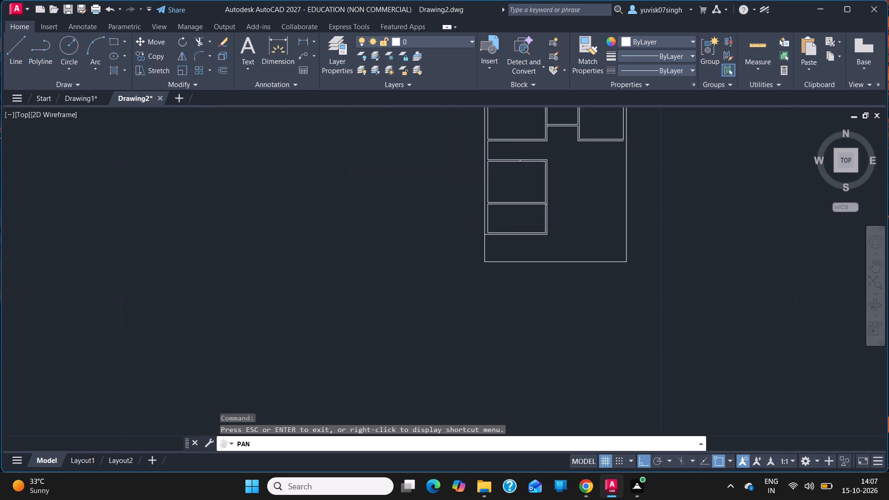
left_click_drag(578, 217, 394, 274)
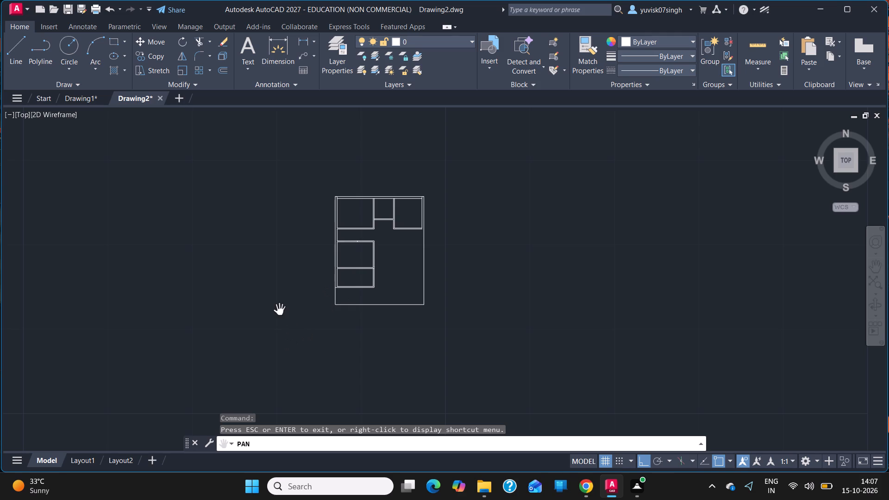
left_click(404, 277)
scroll(404, 277, "up", 1, "ctrl")
scroll(404, 277, "left", 1)
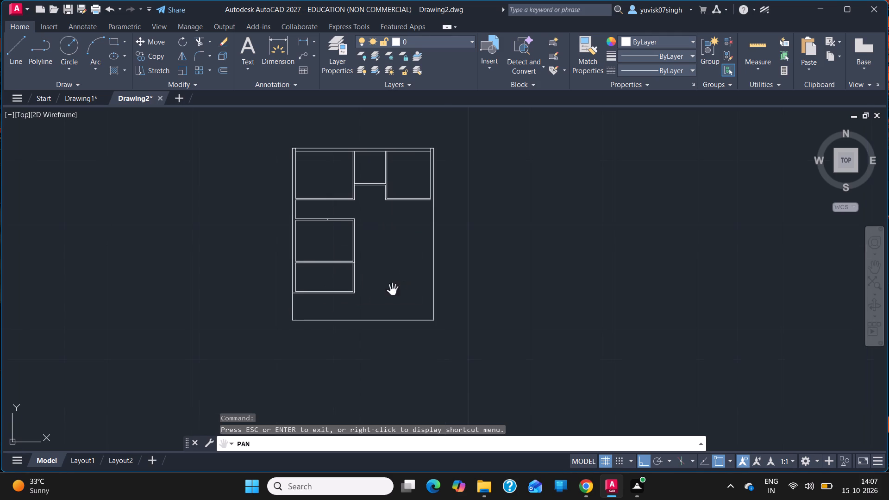
right_click(371, 294)
key("Escape")
key("Escape")
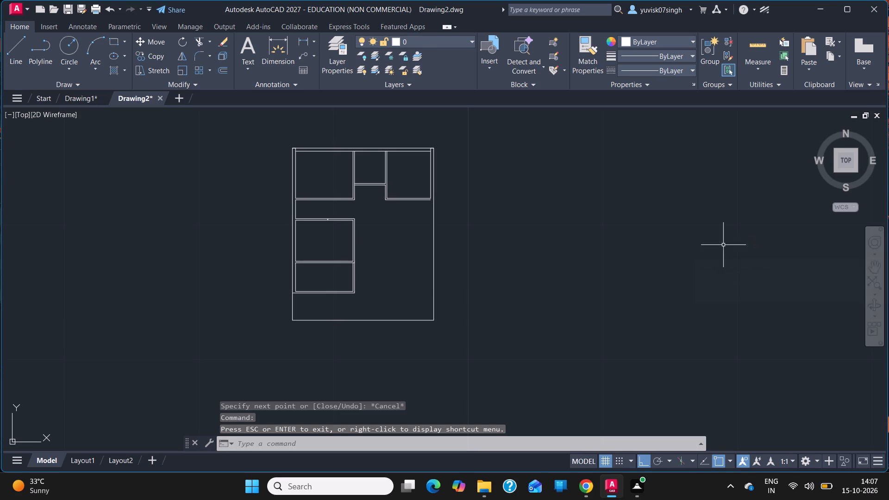
scroll(367, 237, "up", 1, "ctrl")
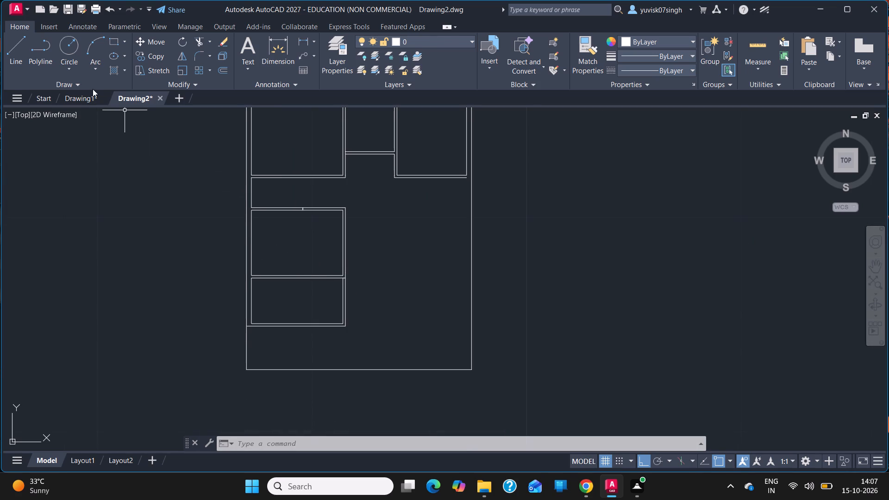
Draw a stub on the wall above the middle-left room: 0.25 up from the short cross line, 0.115 right, and back down to the wall.
left_click(6, 42)
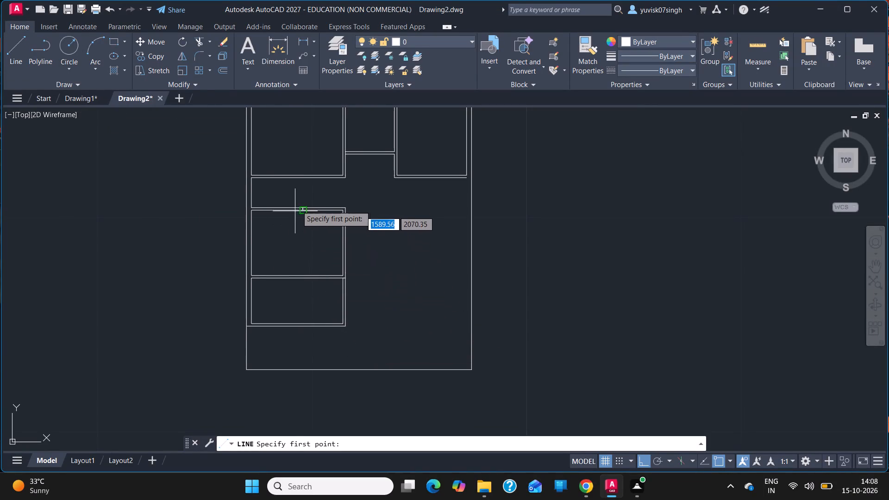
scroll(298, 202, "up", 3, "ctrl")
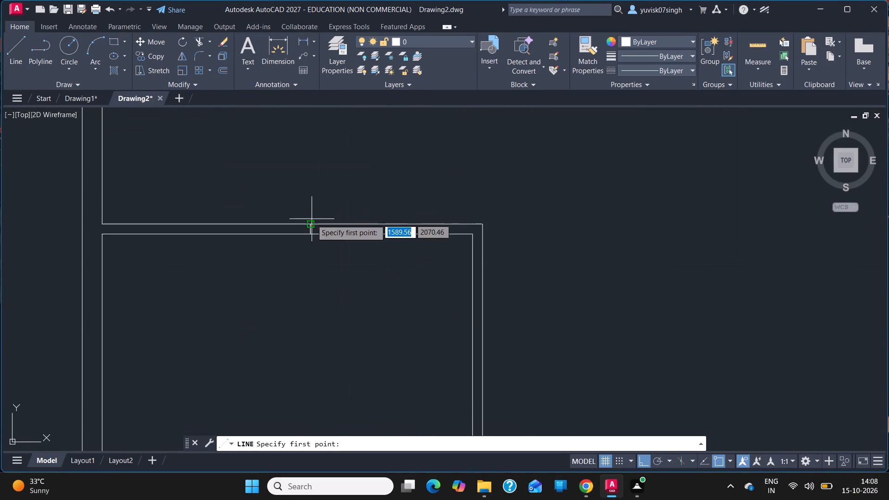
left_click(310, 224)
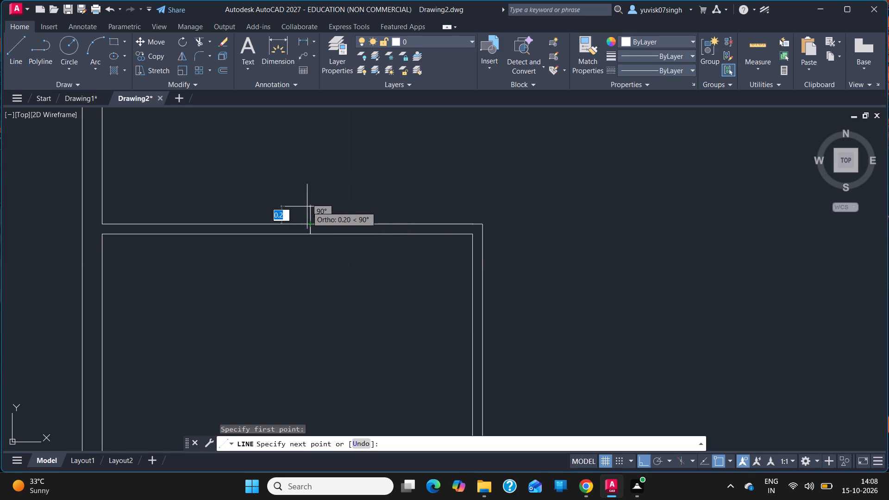
type("0.")
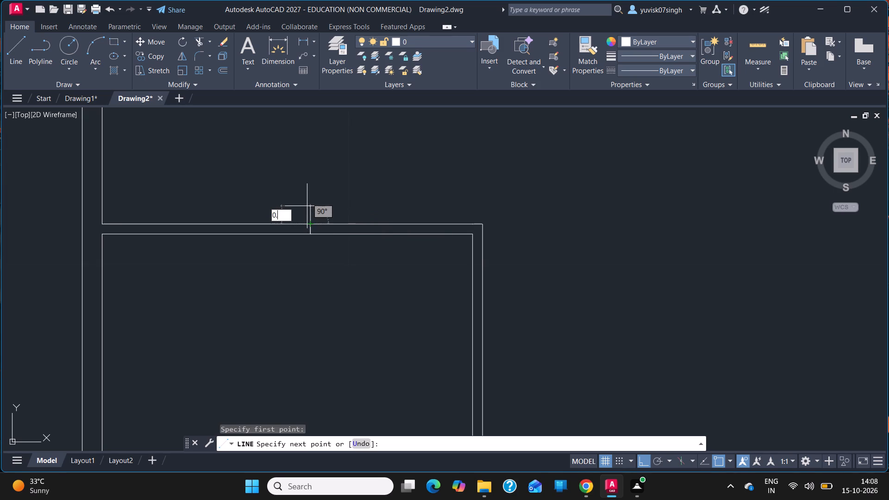
type("25")
key("Return")
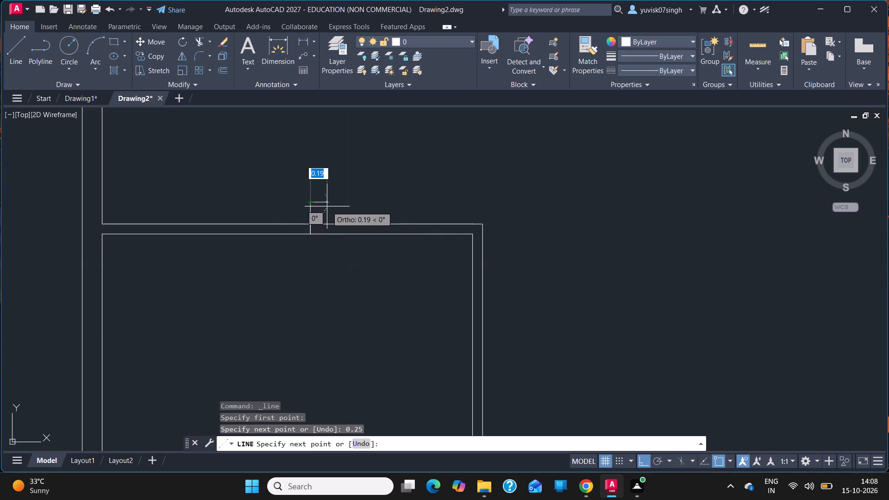
type("0.115")
key("Return")
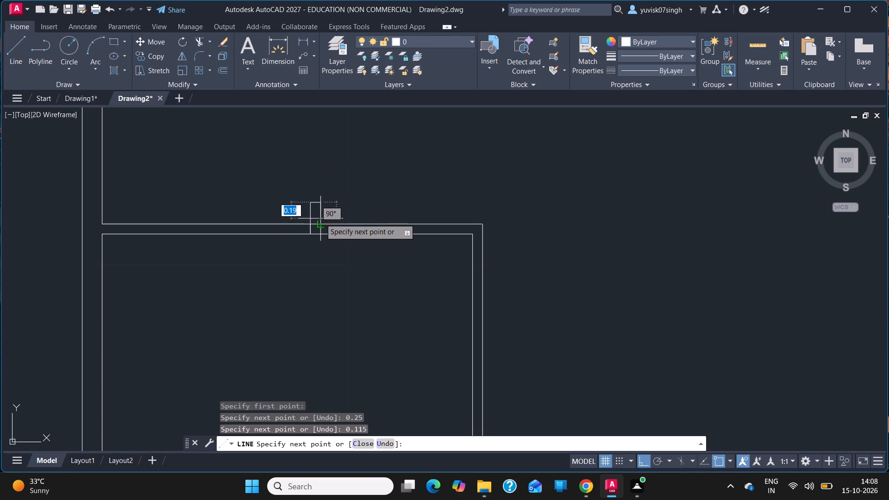
left_click(319, 224)
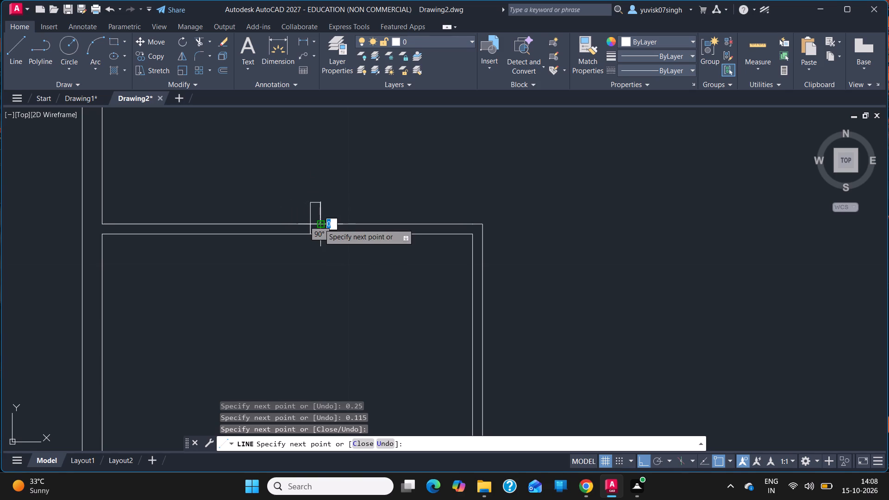
key("Escape")
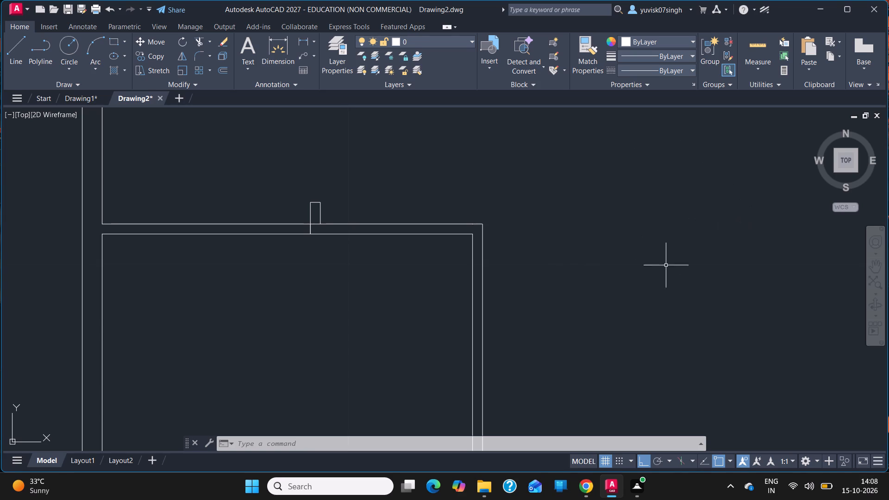
Draw a line 7.01 down from the open end of the upper-right room's bottom wall, along the outer wall's inner face.
left_click(871, 269)
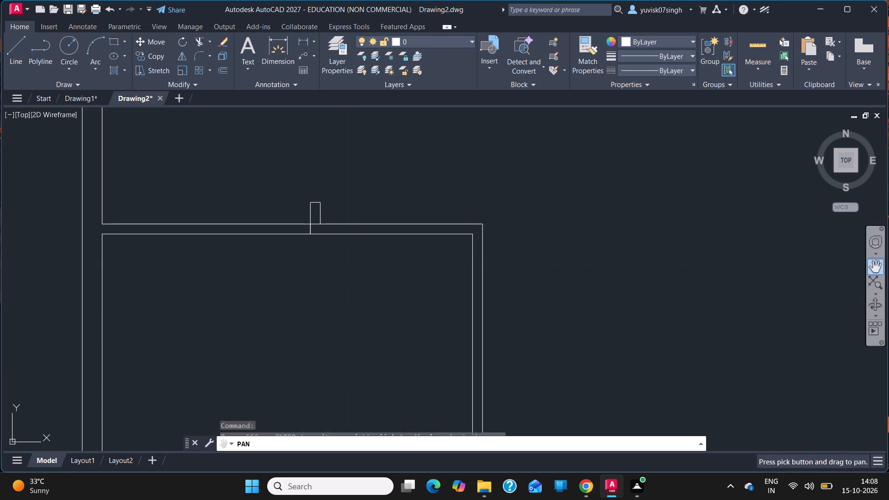
left_click_drag(657, 261, 358, 398)
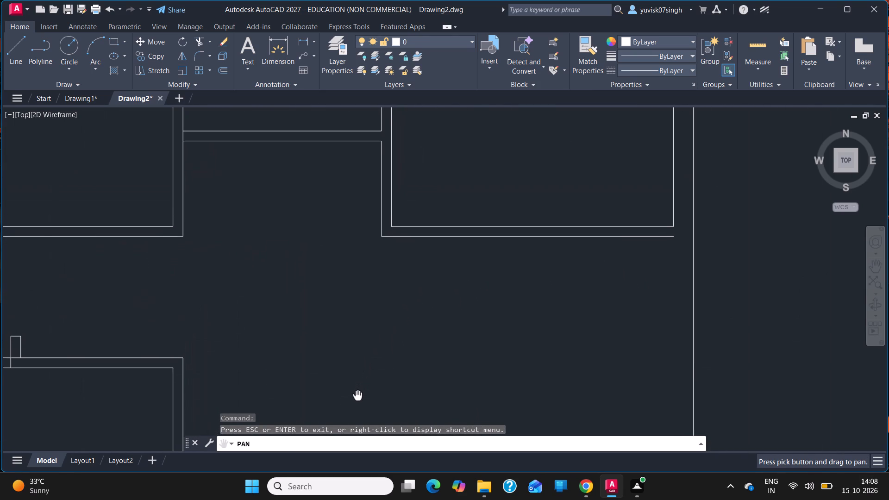
left_click_drag(358, 398, 365, 424)
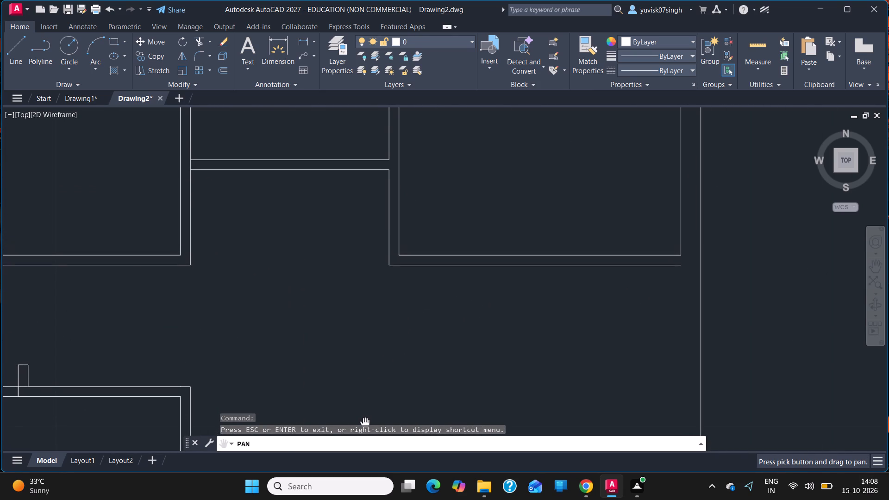
left_click_drag(365, 424, 445, 390)
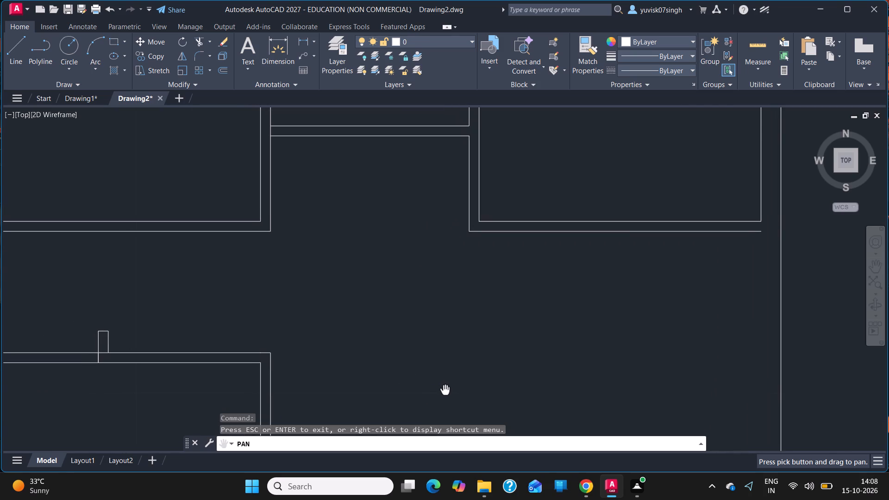
left_click_drag(445, 390, 373, 311)
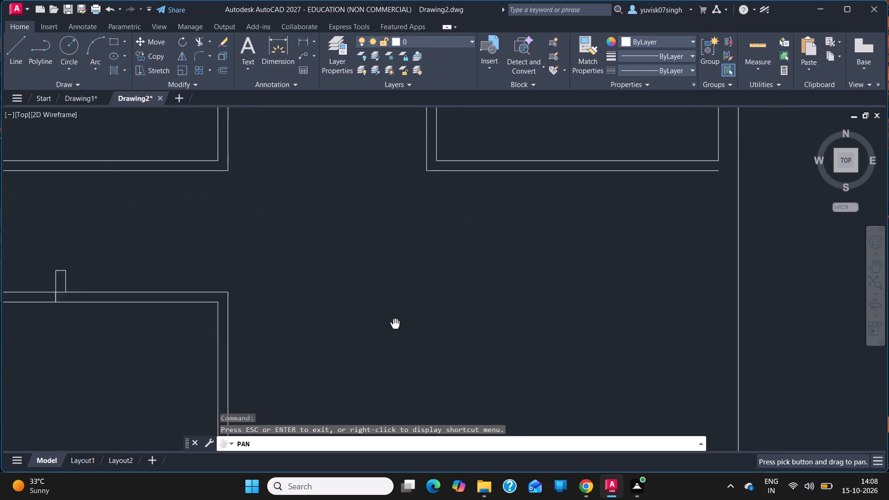
left_click_drag(373, 311, 346, 292)
left_click_drag(434, 297, 365, 315)
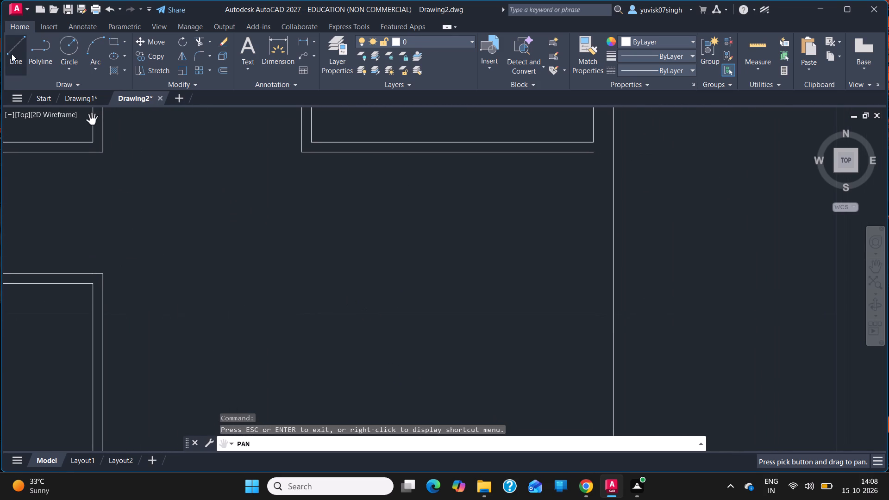
left_click(12, 54)
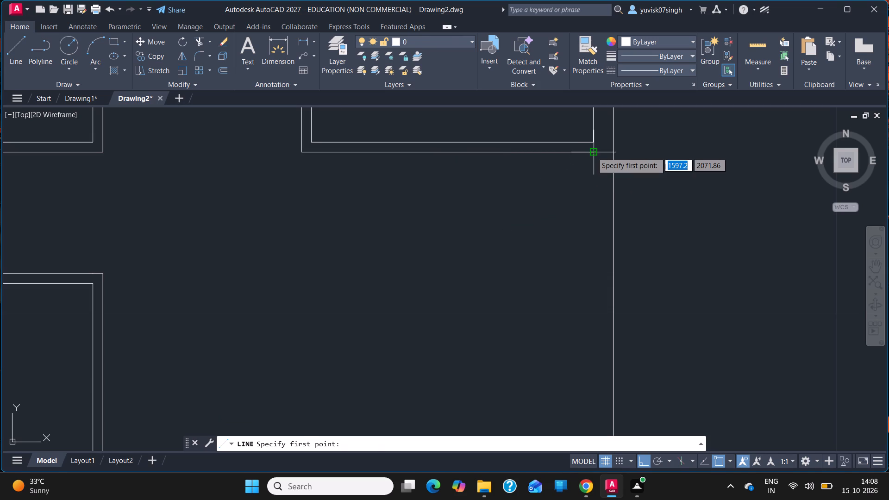
left_click(592, 152)
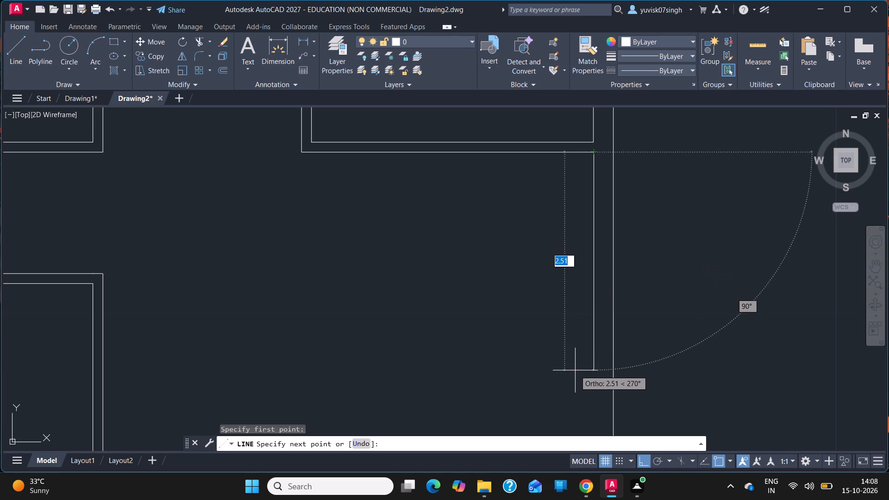
type("4.")
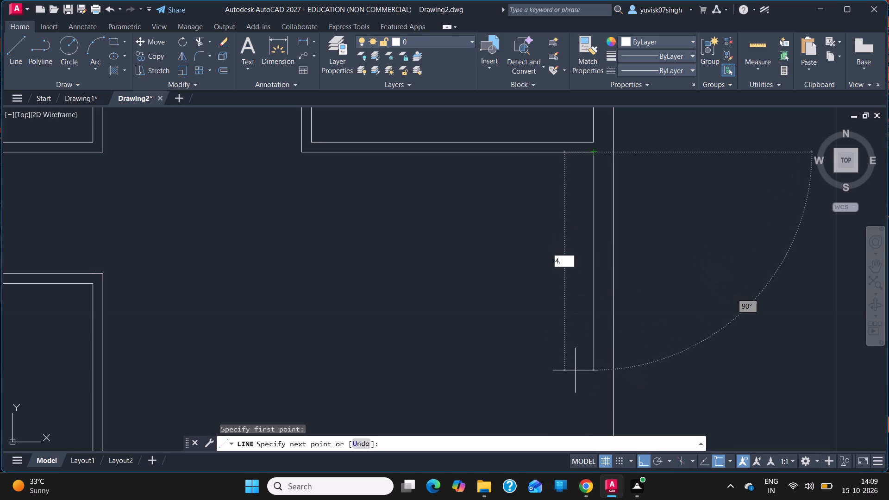
key("BackSpace")
key("BackSpace")
type("7.01")
key("Return")
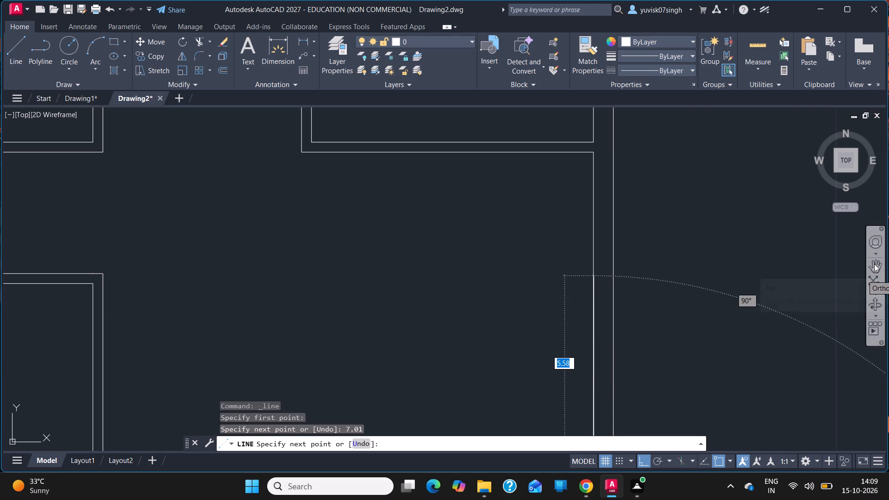
Draw a 1.2 line upward from the bottom-left room's outer bottom-right corner, undoing and redrawing it once, and end the line.
left_click(874, 264)
left_click_drag(655, 329, 661, 161)
scroll(661, 161, "down", 1, "ctrl")
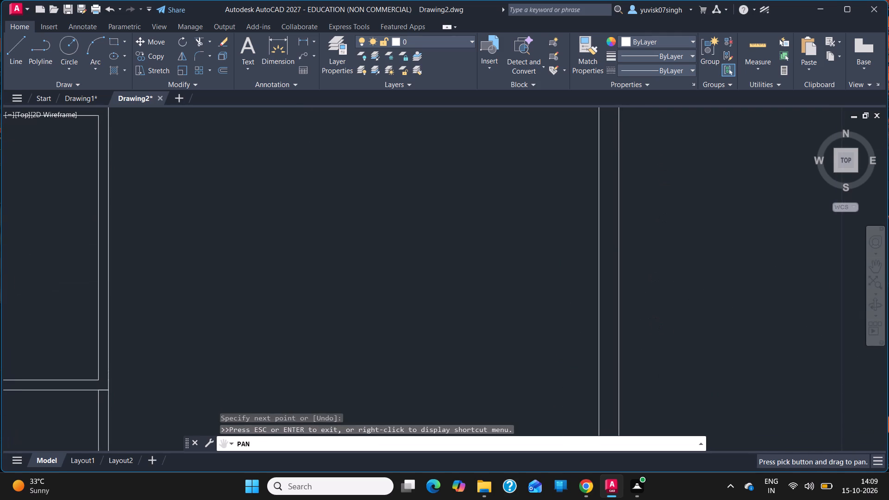
scroll(661, 161, "down", 2, "ctrl")
left_click_drag(713, 230, 625, 233)
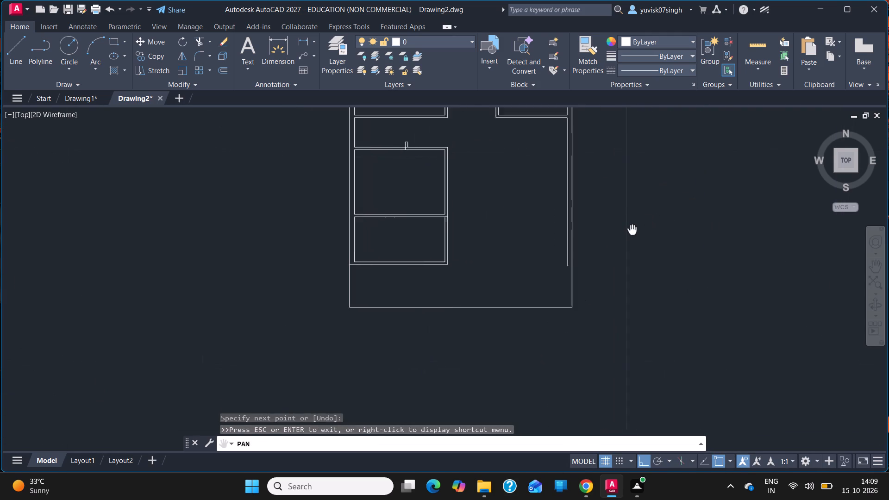
left_click_drag(625, 233, 619, 246)
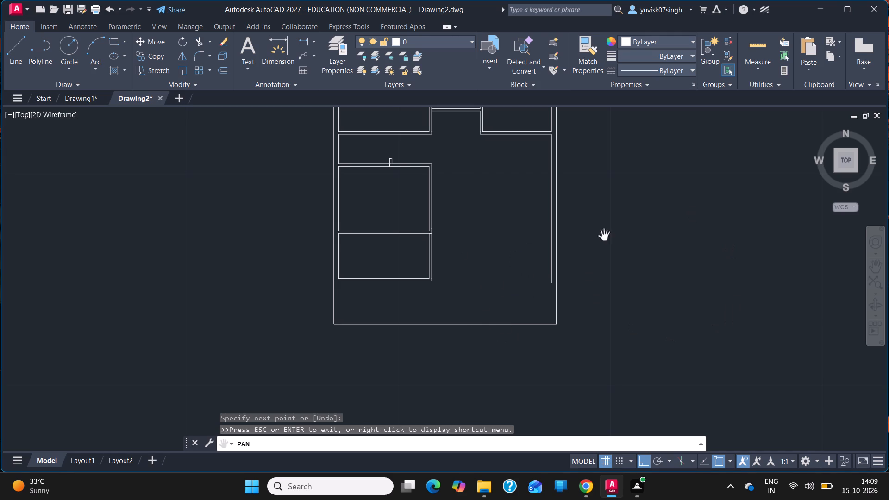
left_click(14, 52)
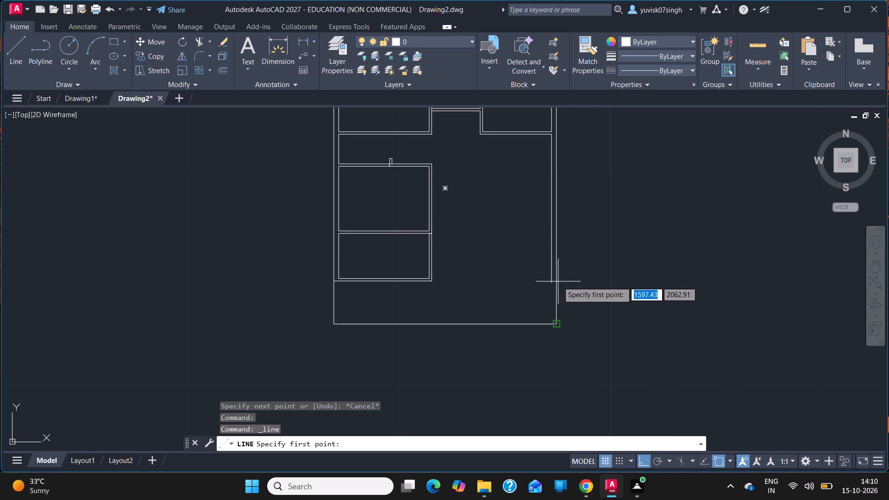
left_click(432, 281)
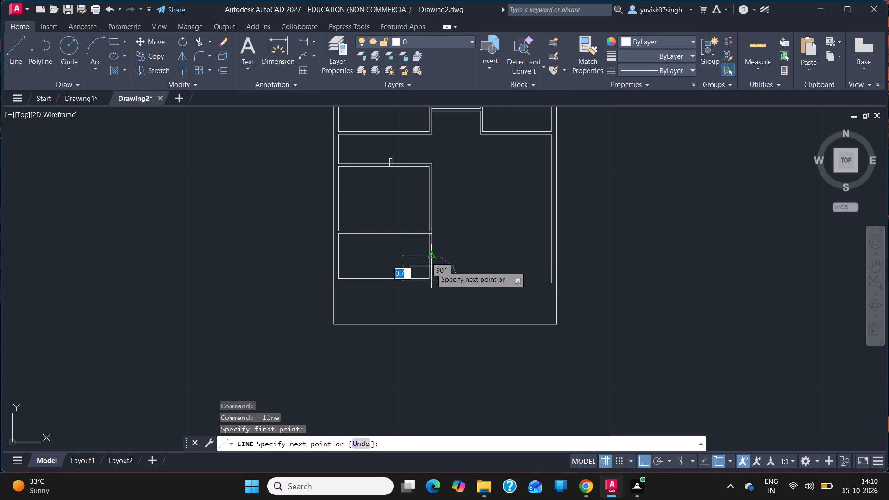
key("1")
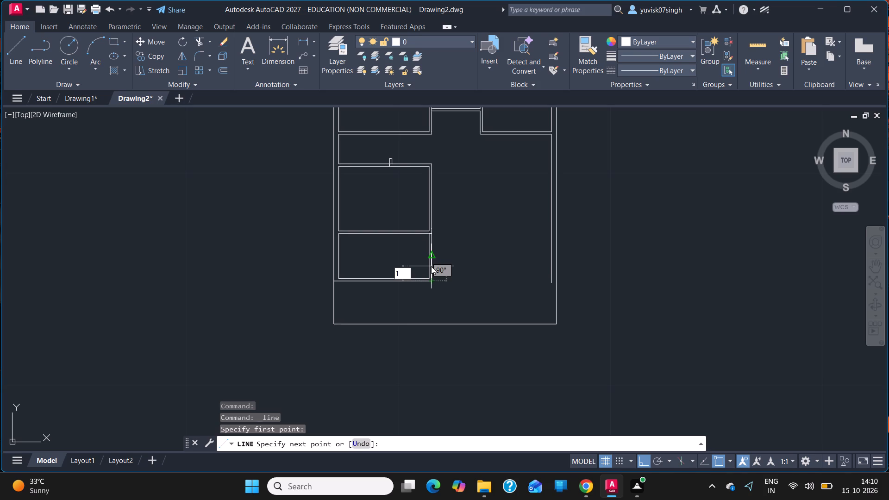
key("period")
key("2")
key("Return")
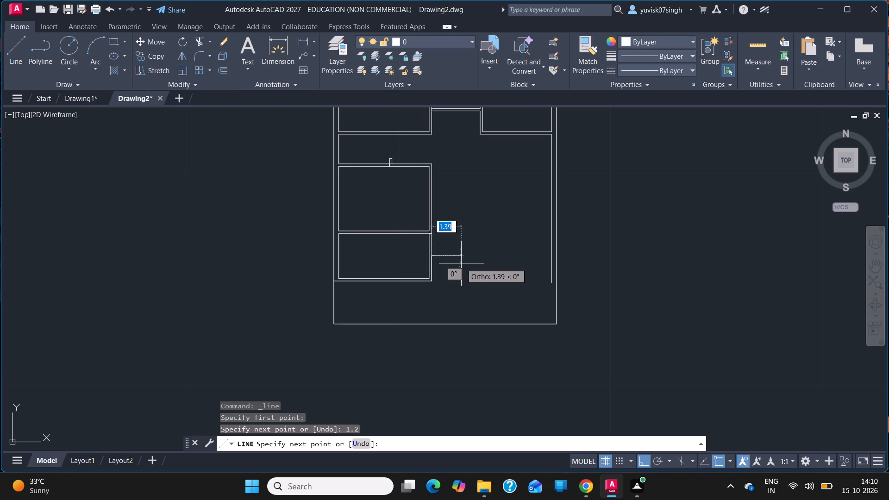
key("ctrl+z")
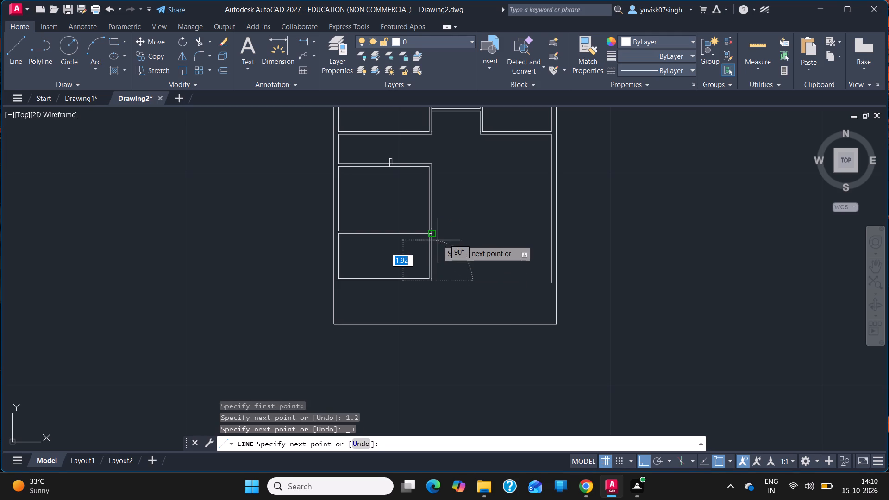
type("1.")
key("2")
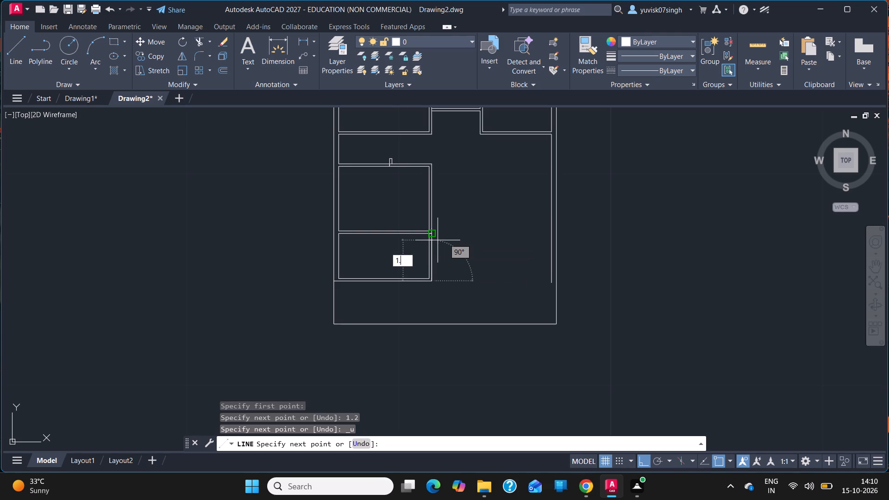
key("Return")
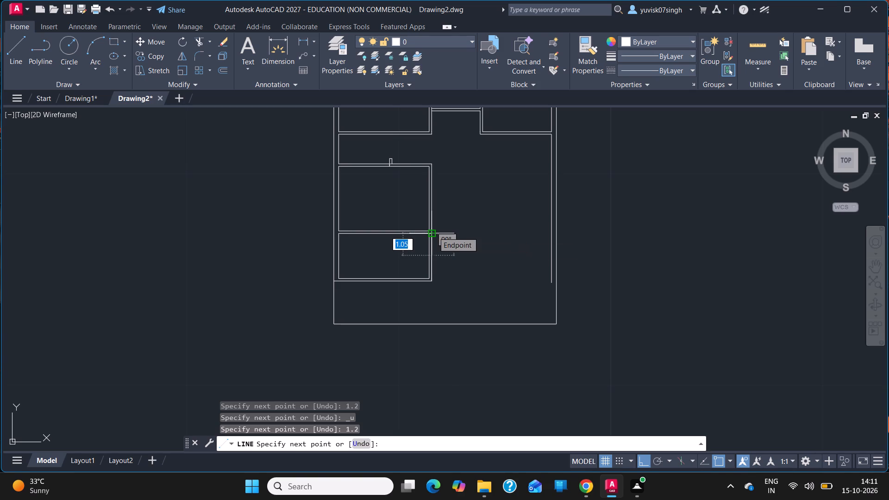
key("Escape")
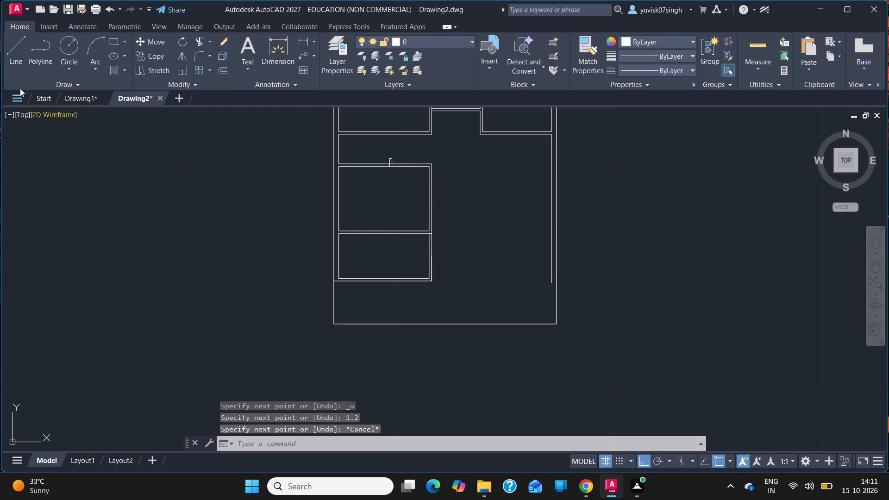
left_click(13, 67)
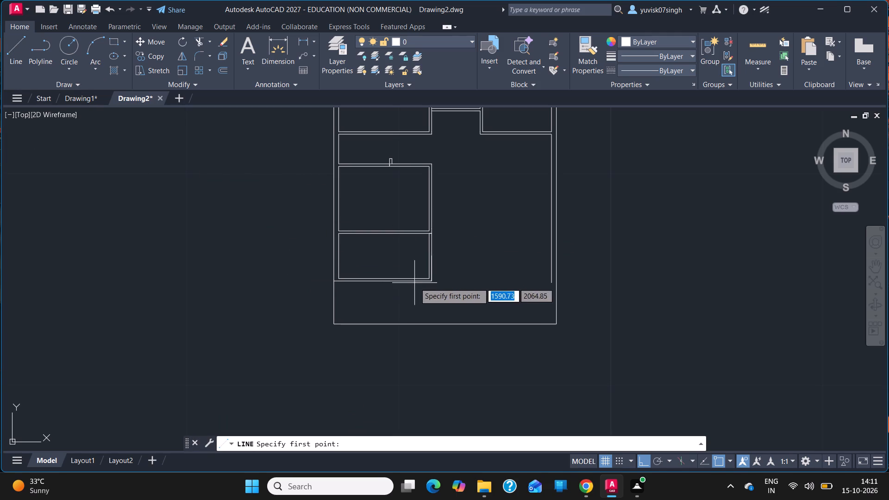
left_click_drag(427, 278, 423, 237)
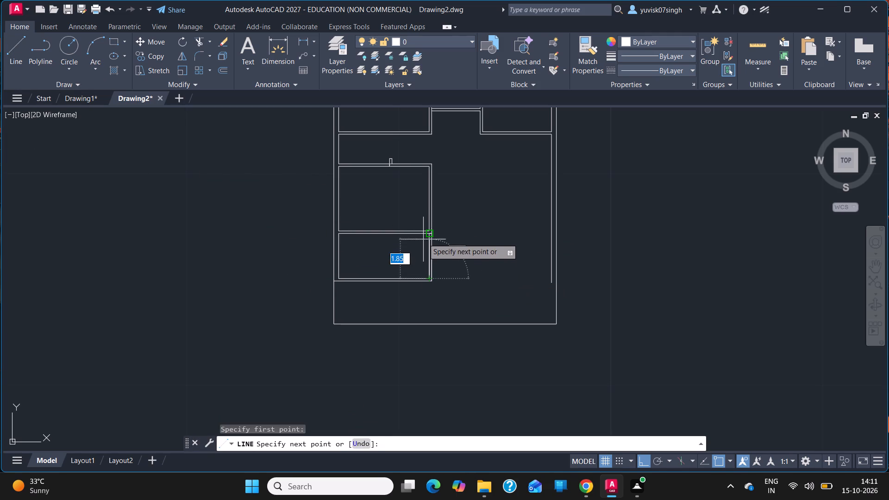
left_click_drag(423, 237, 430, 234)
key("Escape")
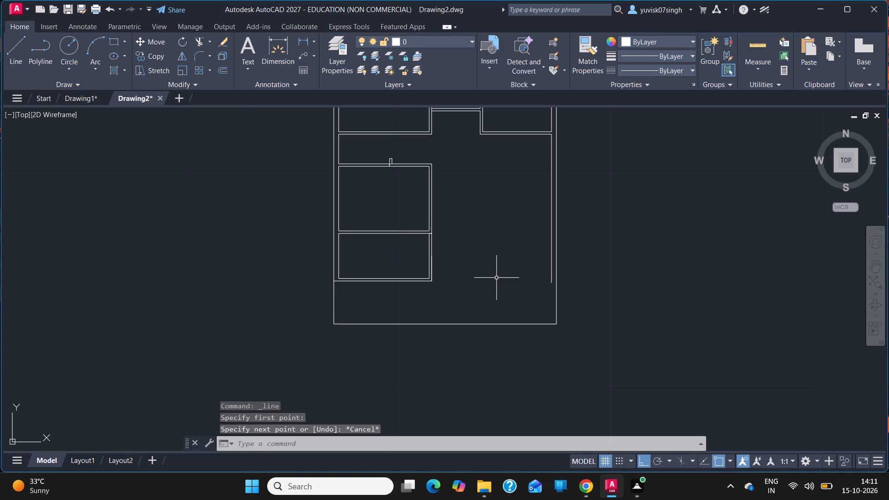
From the bottom-left room's outer bottom-right corner, draw lines 1.2 up, 1.5 right, 1.2 down, and right to the outer wall's inner face.
scroll(496, 277, "up", 3, "ctrl")
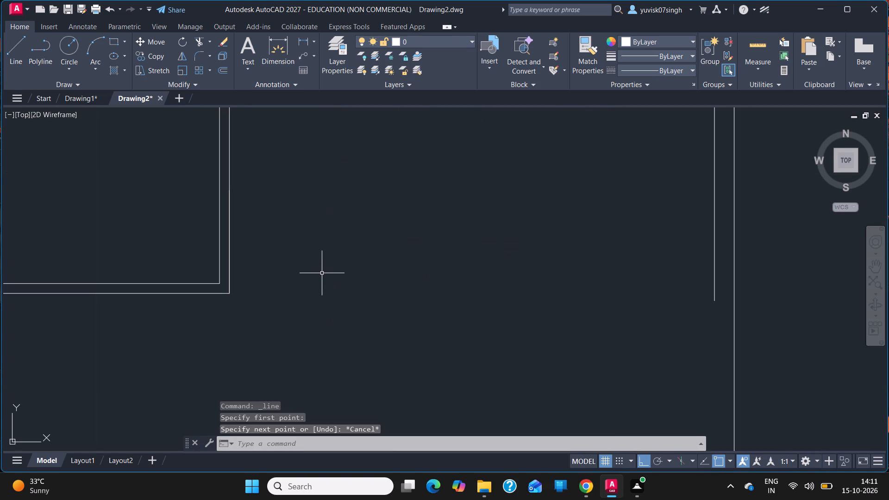
scroll(322, 273, "down", 1, "ctrl")
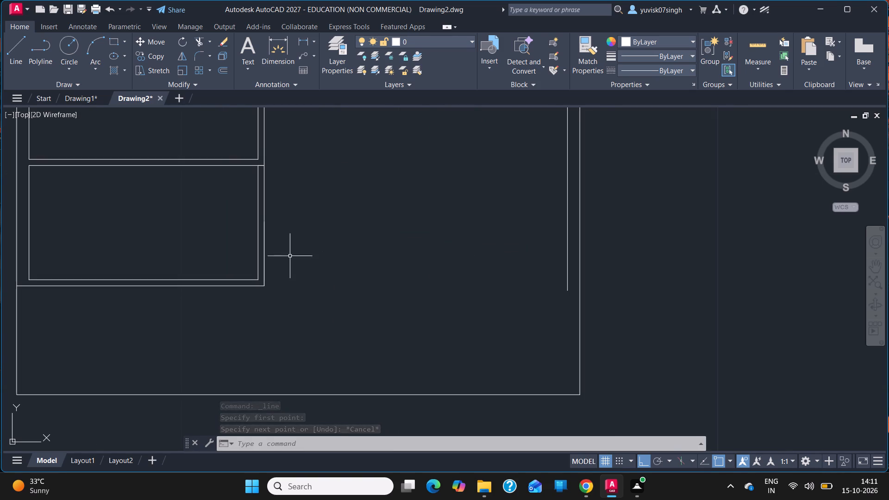
left_click(0, 43)
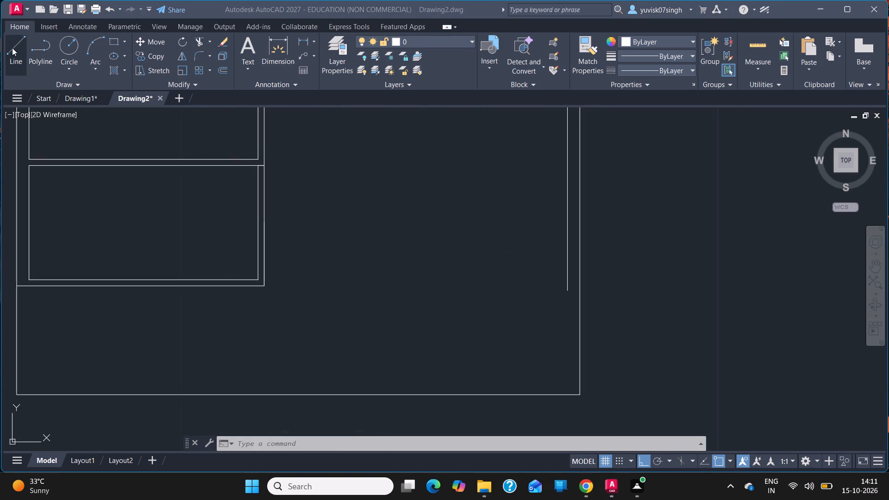
left_click(12, 48)
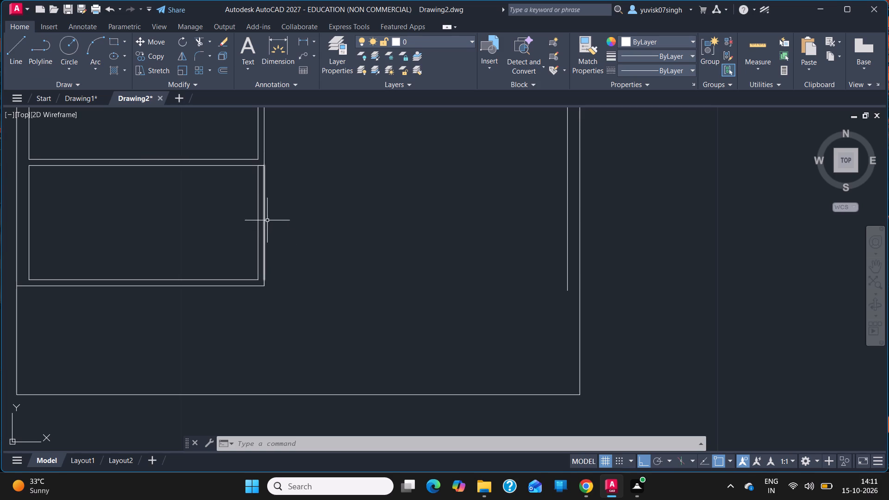
left_click(17, 45)
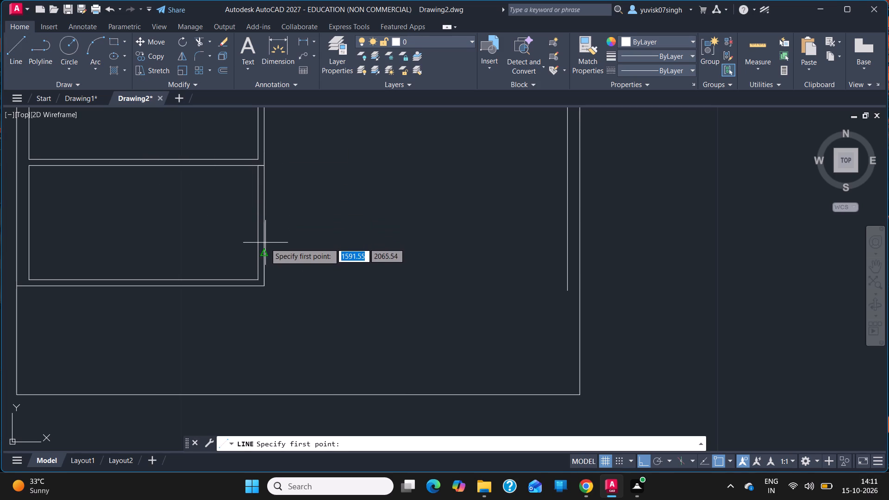
left_click_drag(265, 286, 262, 223)
type("1.3")
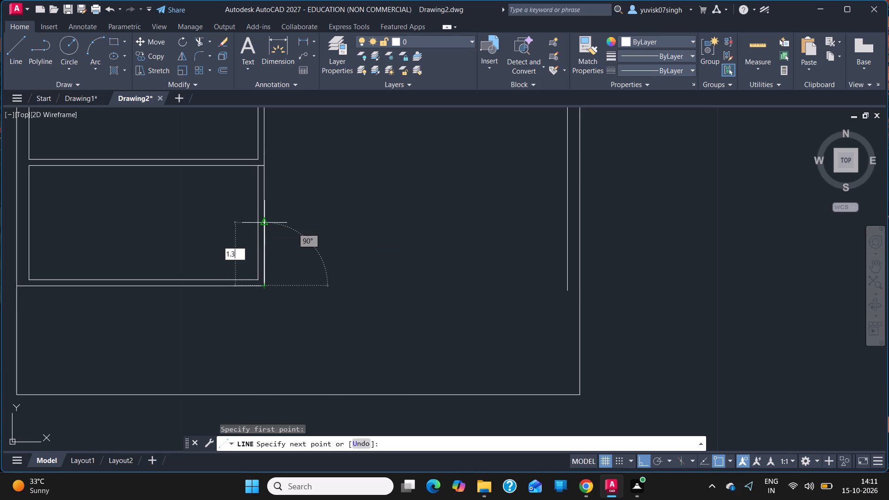
key("BackSpace")
key("2")
key("Return")
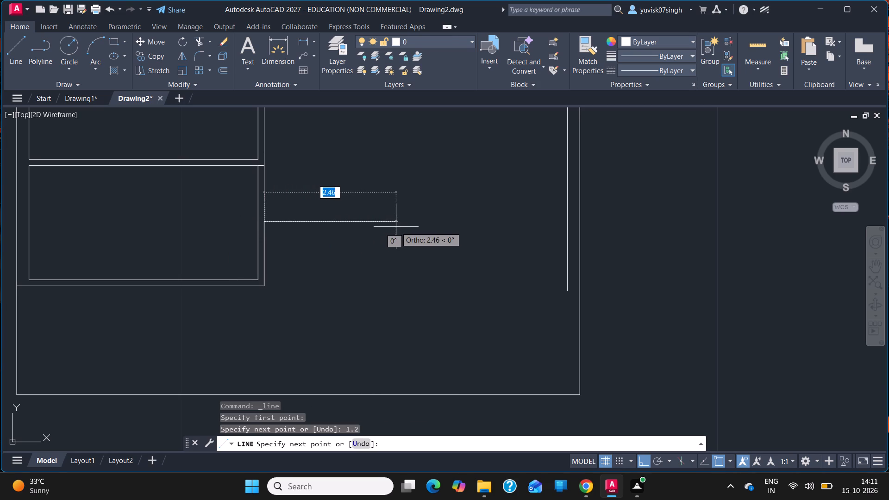
type("1.")
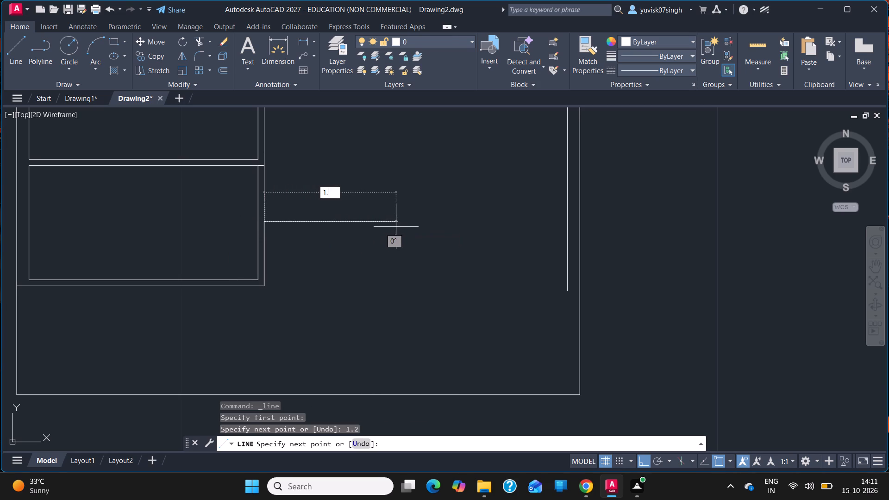
key("5")
key("Return")
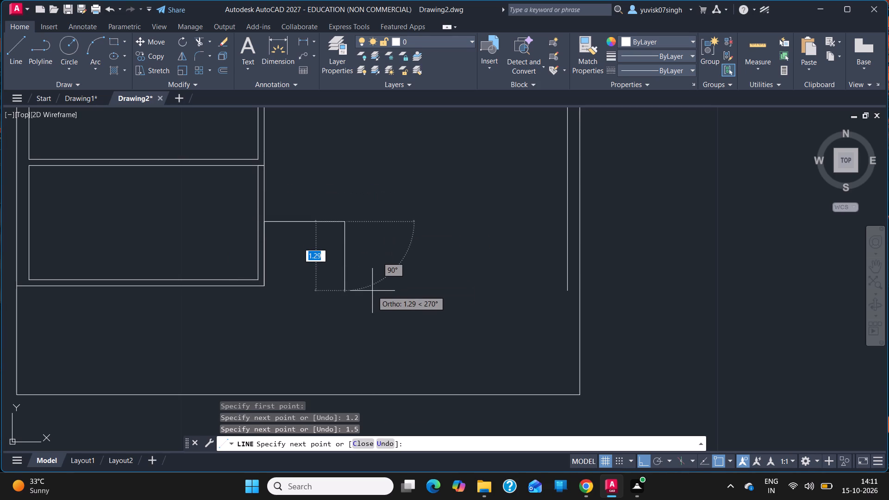
type("1.2")
key("Return")
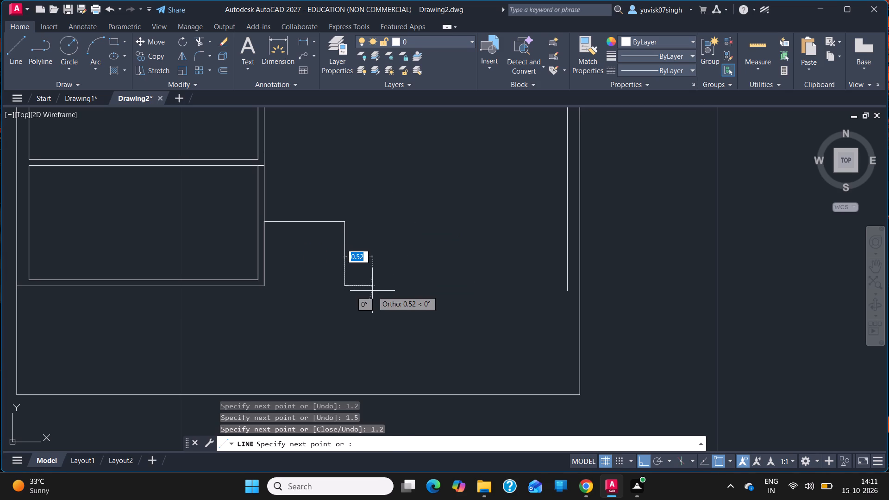
left_click(564, 287)
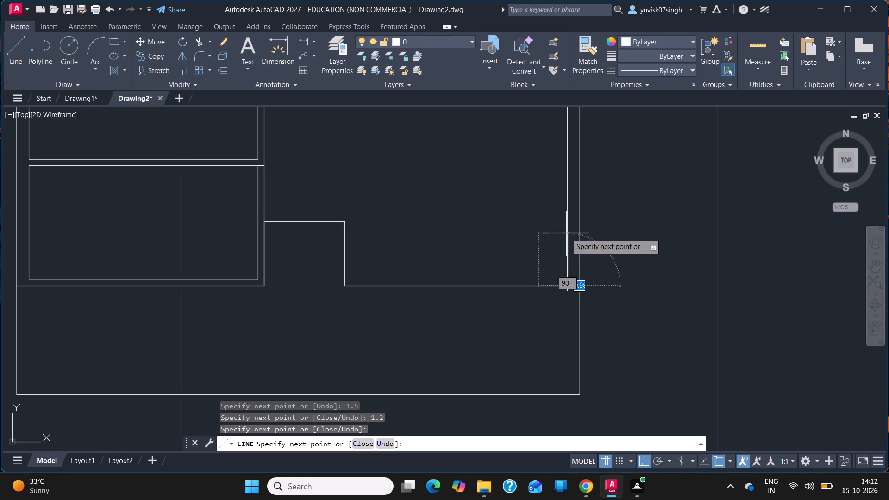
Continue the line 2.39 up along the right outer wall's inner face and 3.05 left into the open area, and end it.
type("2.")
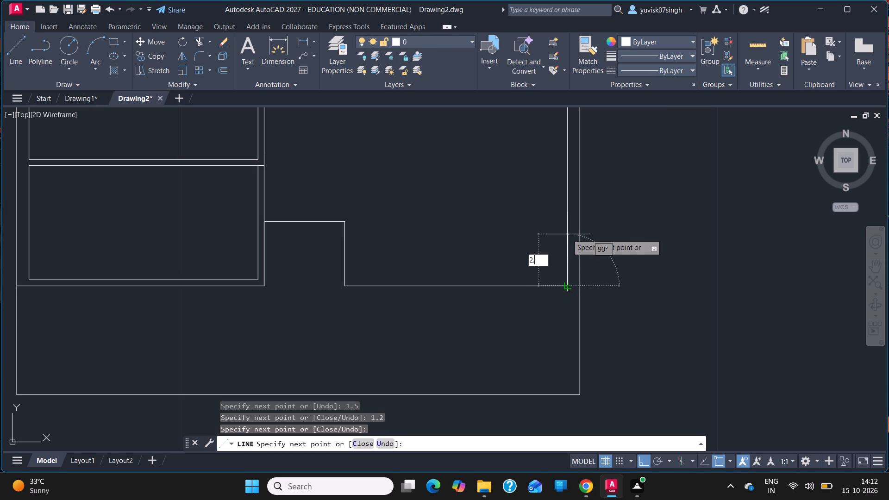
type("39")
key("Return")
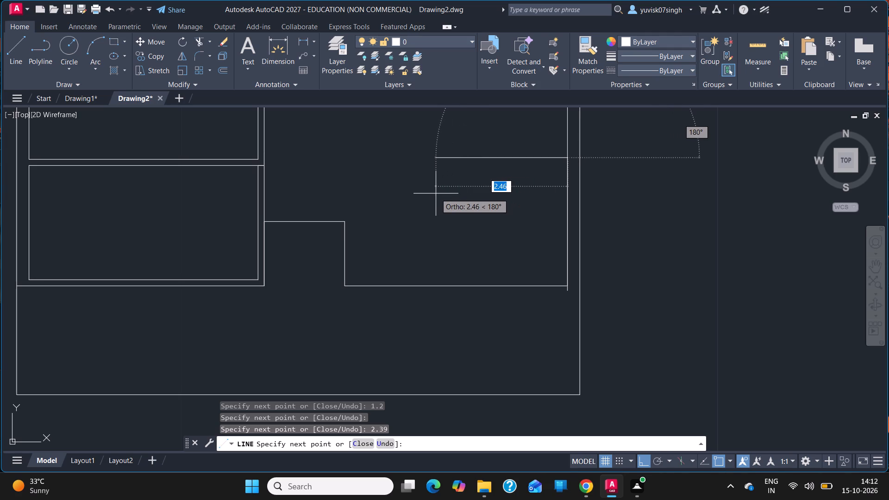
type("3.05")
key("Return")
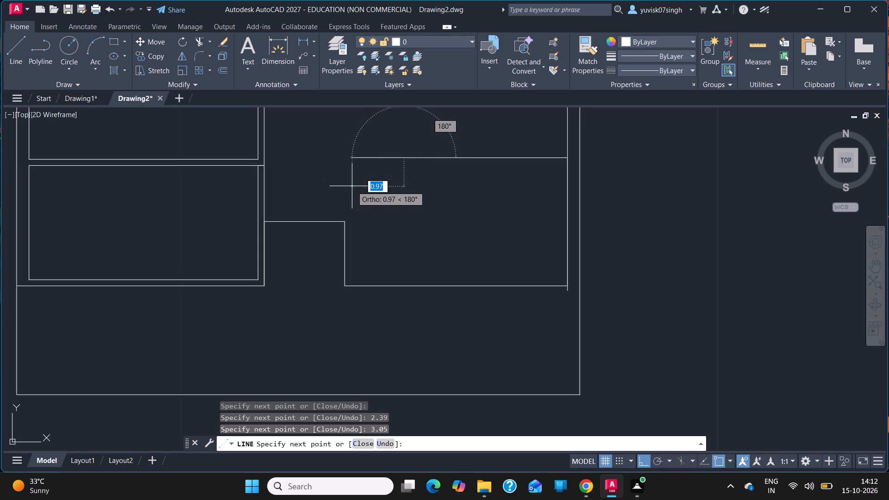
key("Escape")
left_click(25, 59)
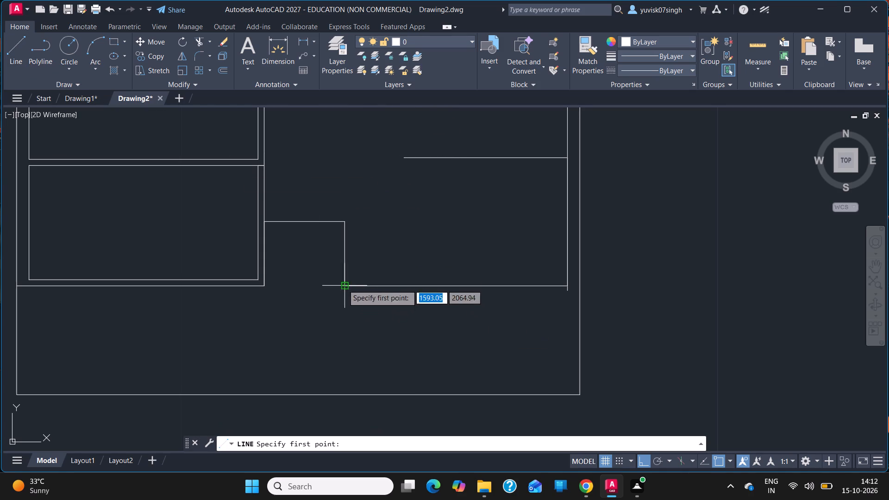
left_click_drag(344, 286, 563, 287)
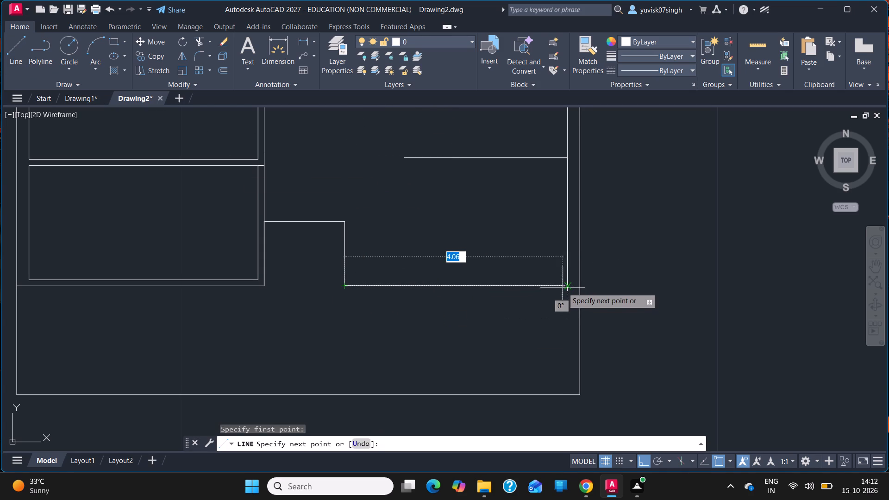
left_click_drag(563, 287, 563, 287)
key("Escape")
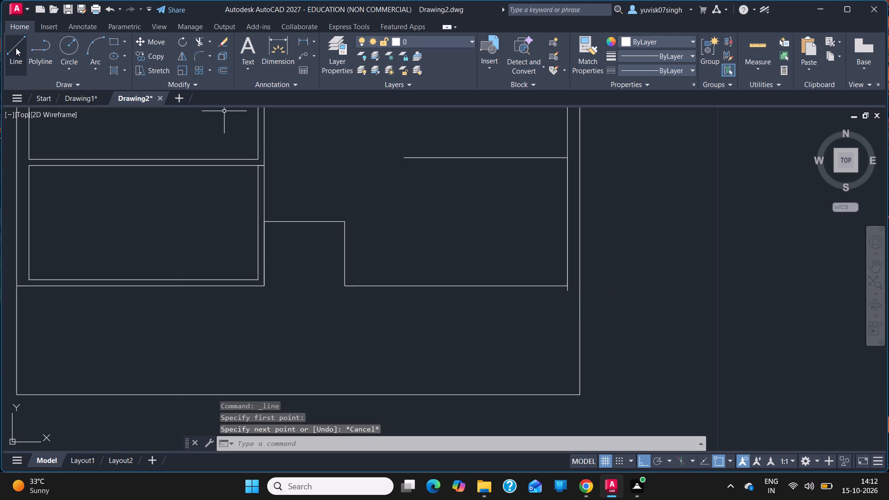
Start a line leftward from the right end of the 3.05 line, at the outer wall's inner face.
left_click(16, 48)
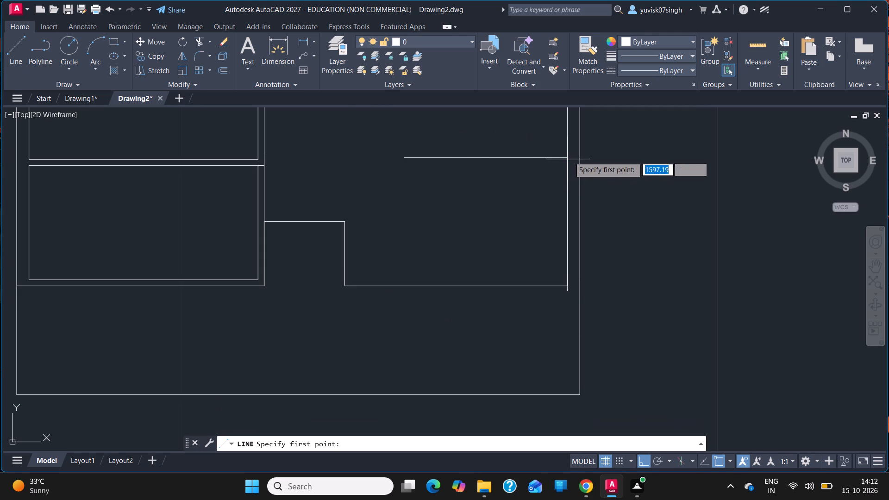
left_click(567, 156)
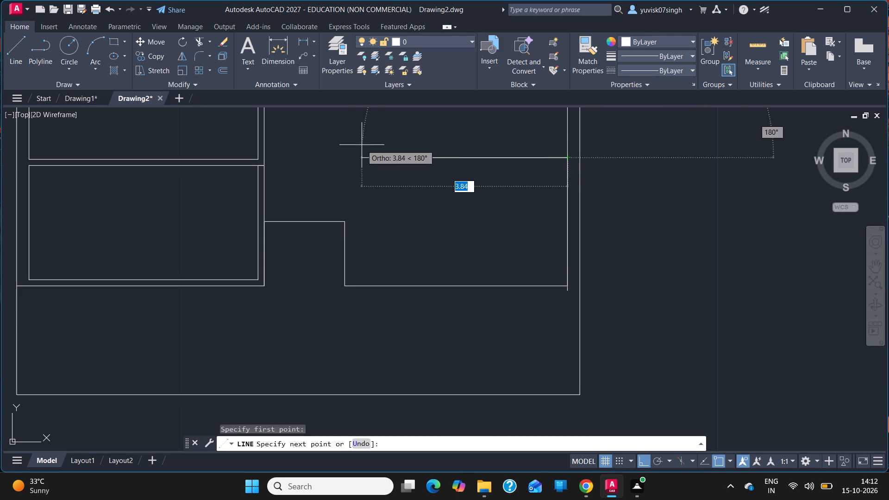
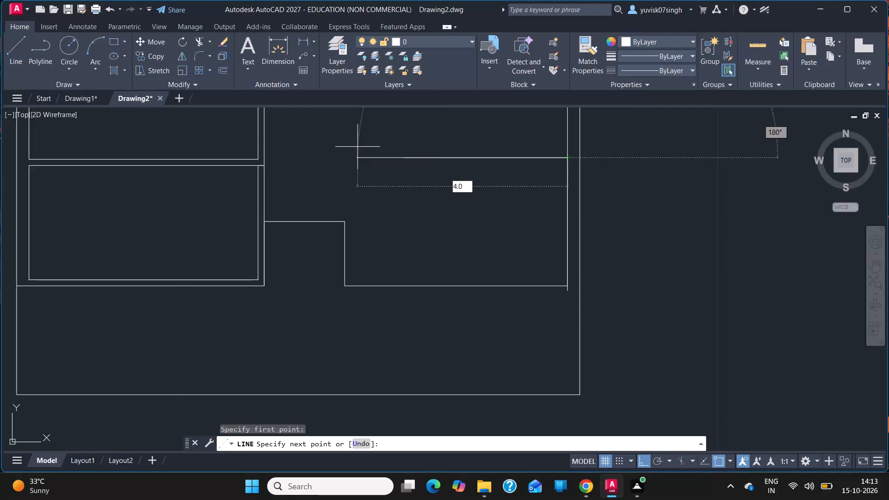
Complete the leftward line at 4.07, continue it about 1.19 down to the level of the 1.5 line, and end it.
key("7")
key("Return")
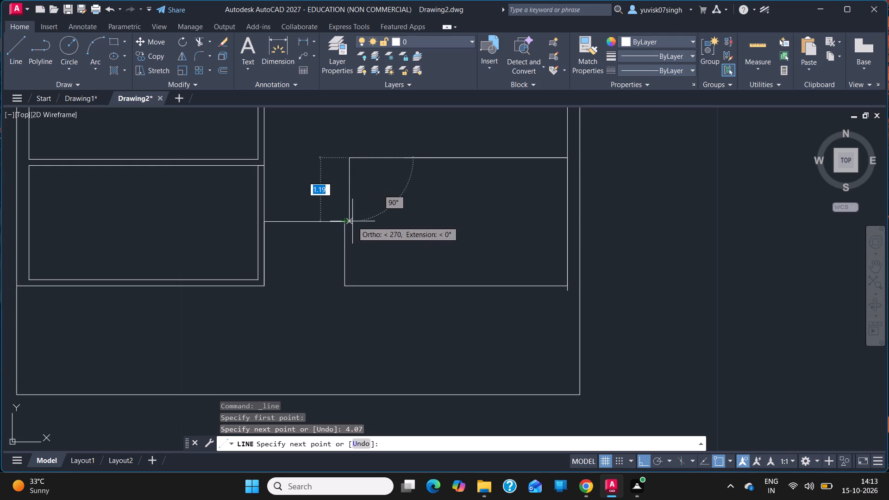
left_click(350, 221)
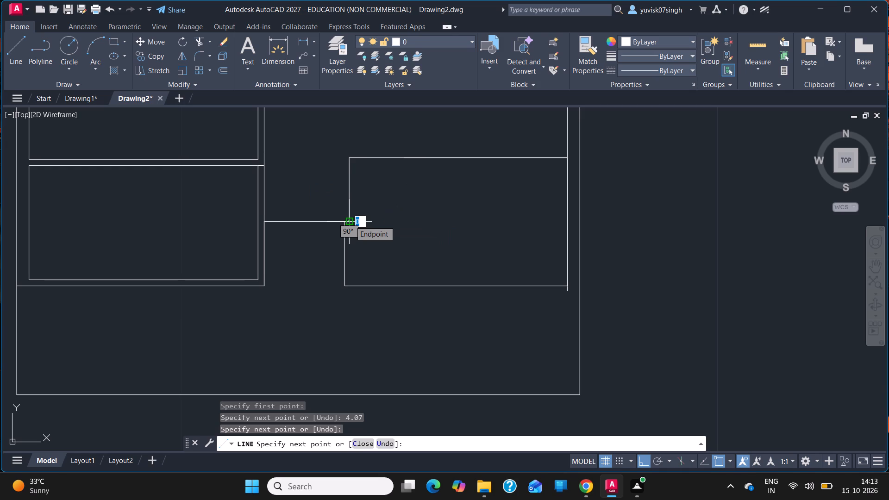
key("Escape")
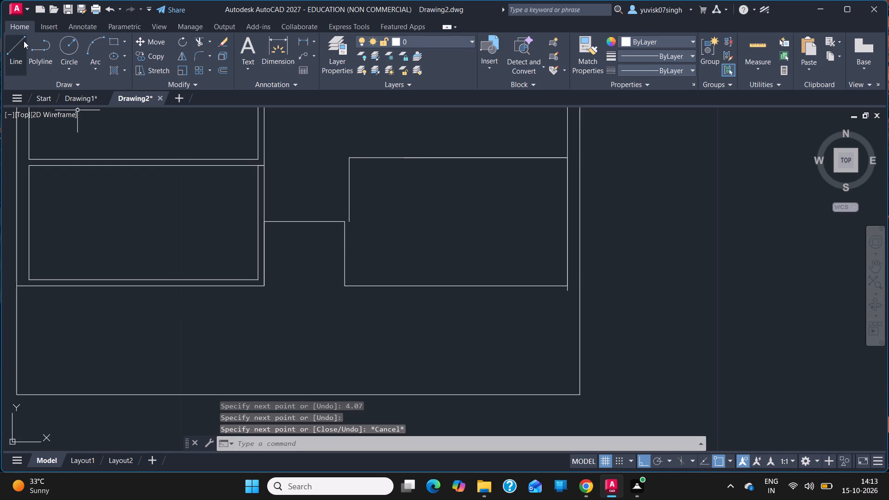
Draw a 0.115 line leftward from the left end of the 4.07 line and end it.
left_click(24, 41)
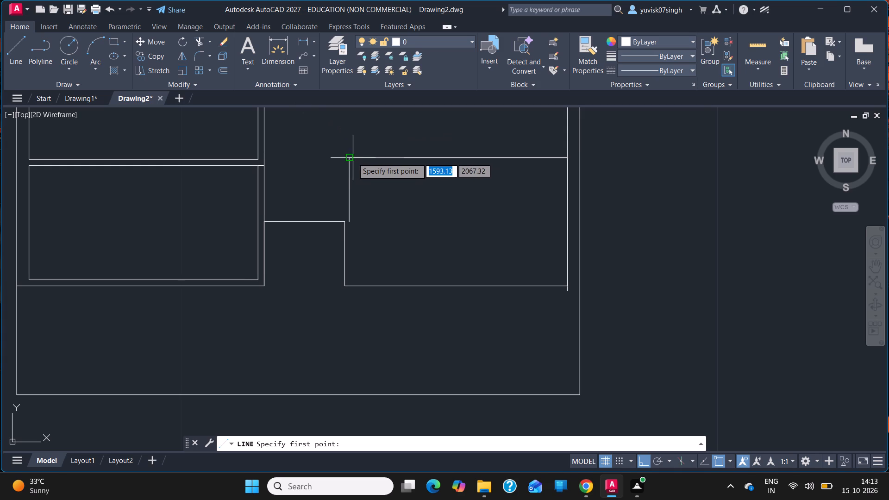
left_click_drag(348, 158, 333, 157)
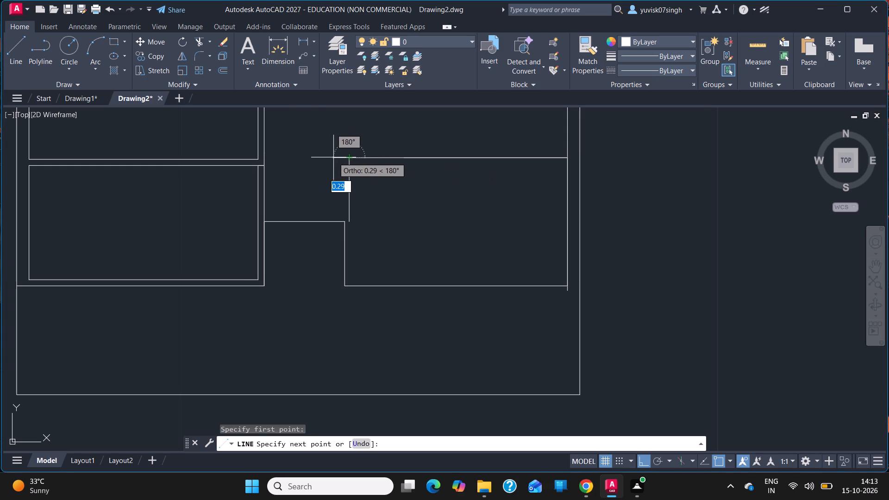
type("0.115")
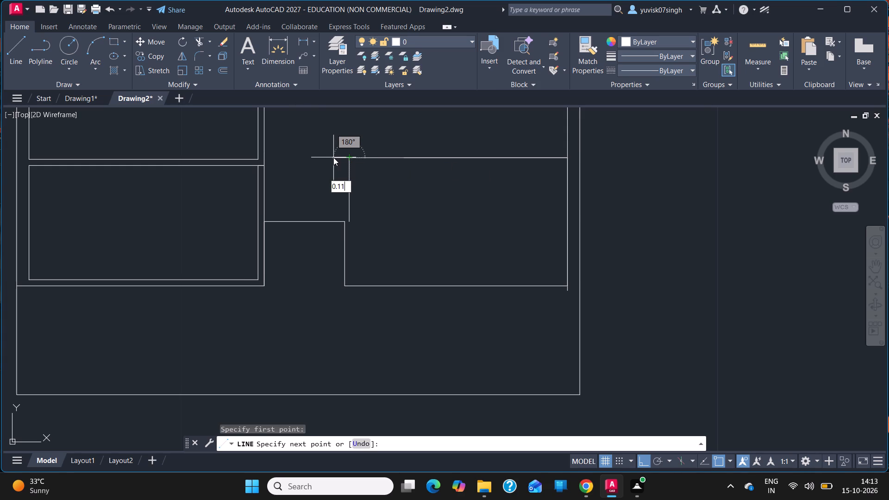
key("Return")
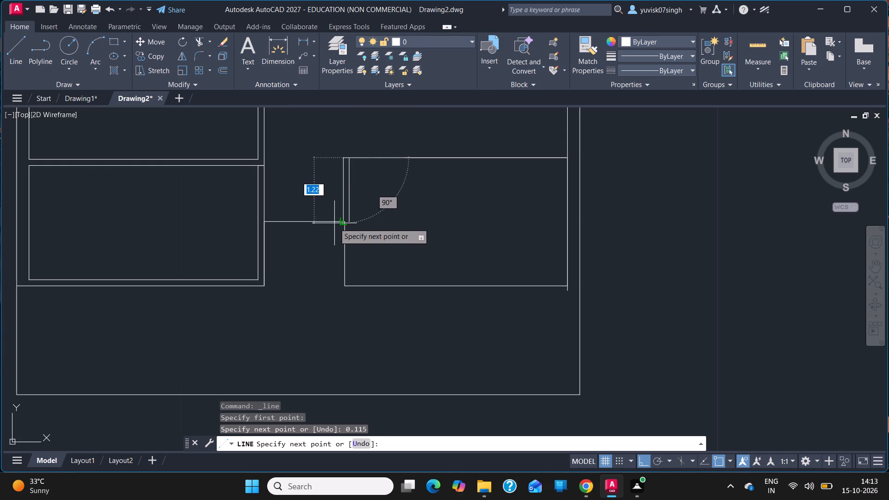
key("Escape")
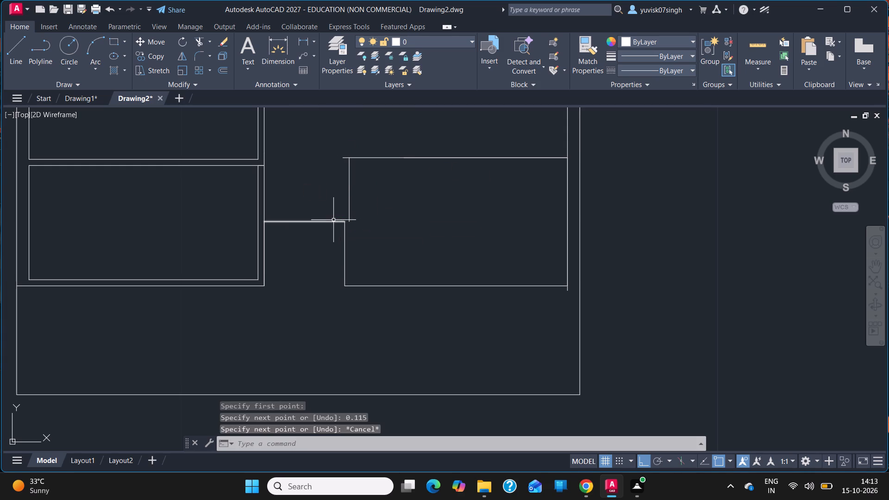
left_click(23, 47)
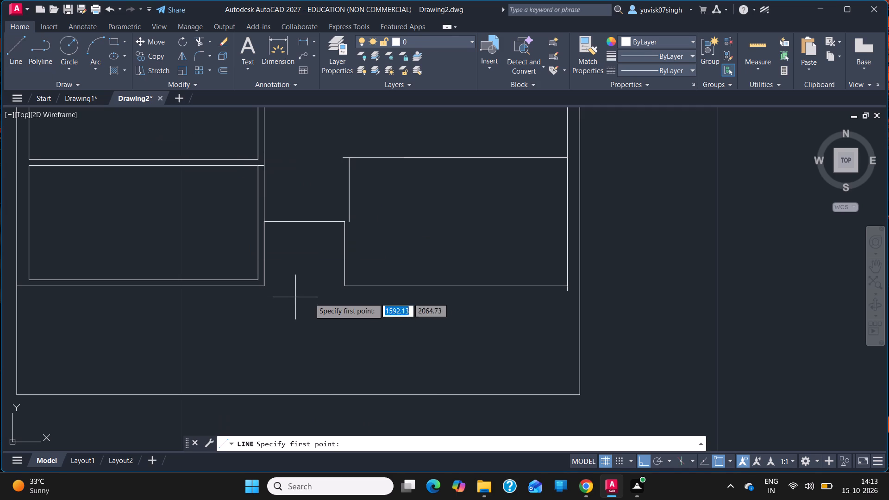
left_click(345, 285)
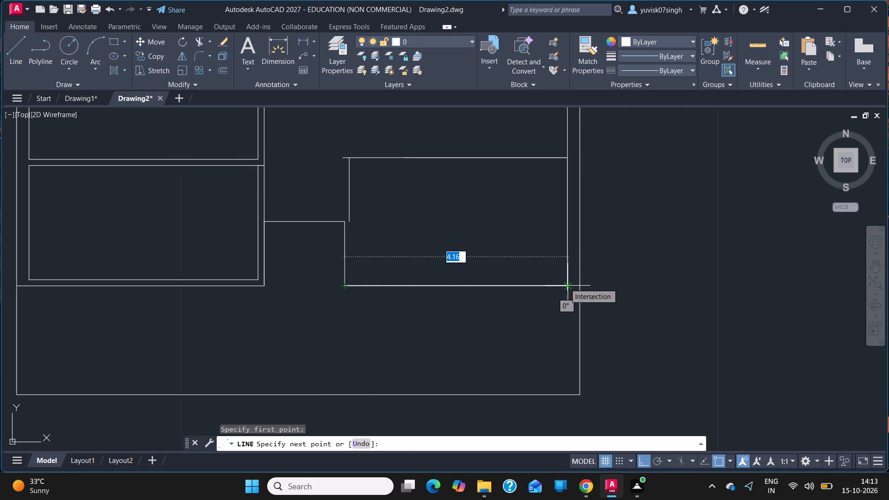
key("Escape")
Erase the lower-right room's overlapping top lines, the short vertical line at their left end and the 0.115 stub.
left_click_drag(425, 206, 340, 144)
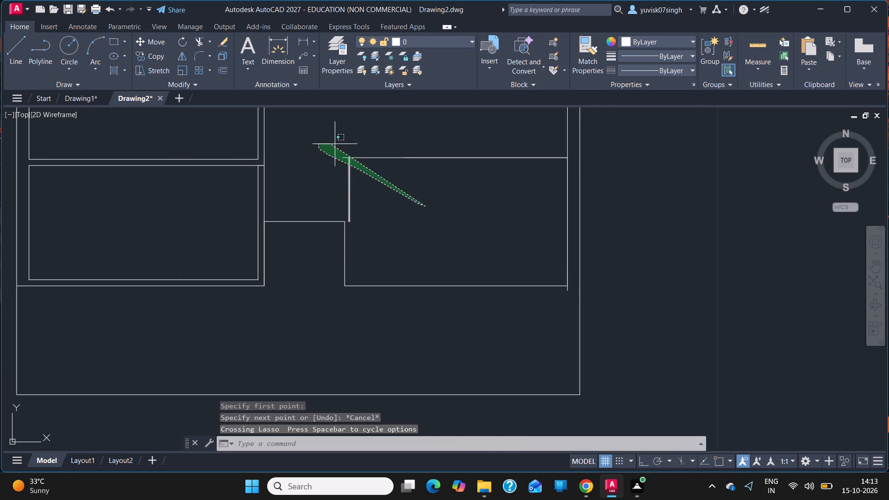
left_click_drag(340, 144, 374, 144)
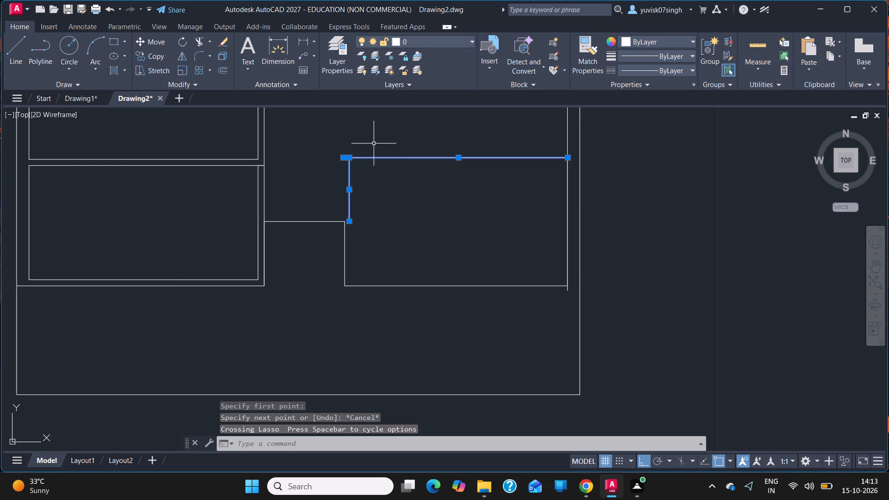
key("Delete")
left_click_drag(452, 189, 440, 140)
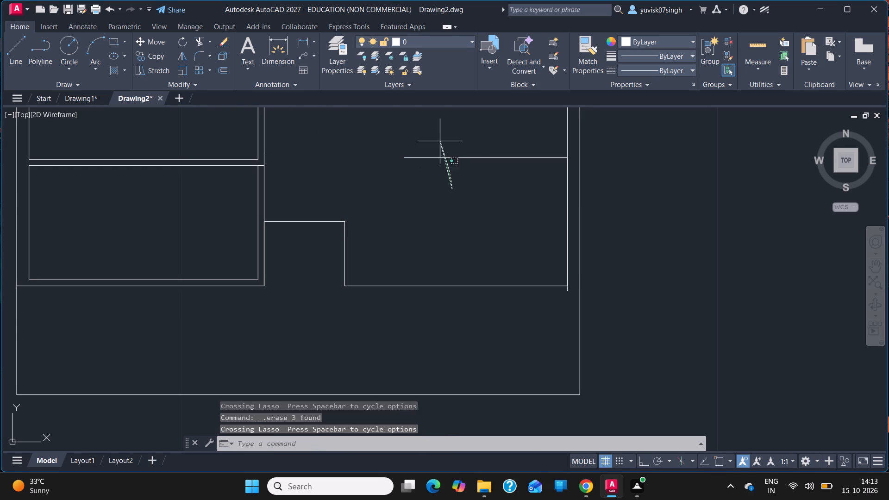
left_click_drag(440, 140, 439, 138)
key("Delete")
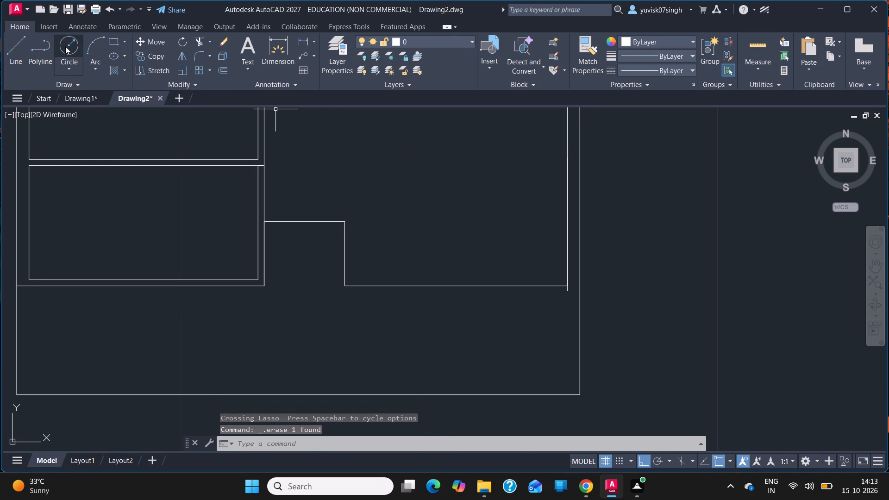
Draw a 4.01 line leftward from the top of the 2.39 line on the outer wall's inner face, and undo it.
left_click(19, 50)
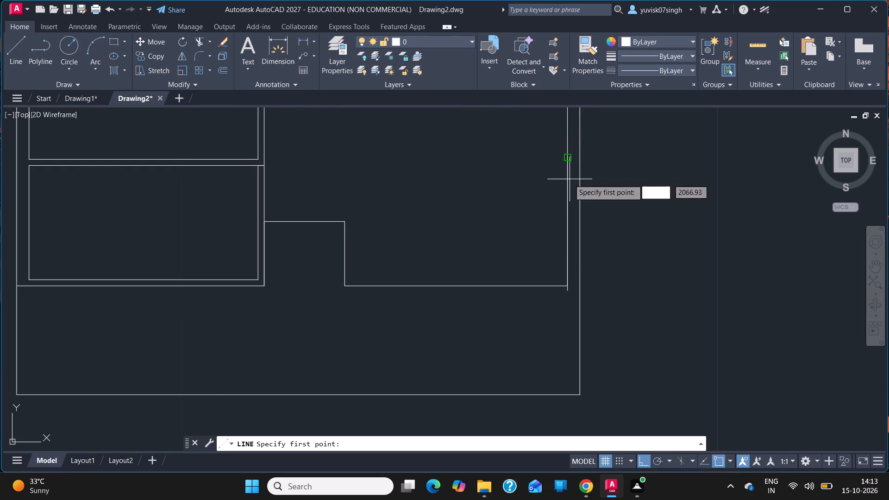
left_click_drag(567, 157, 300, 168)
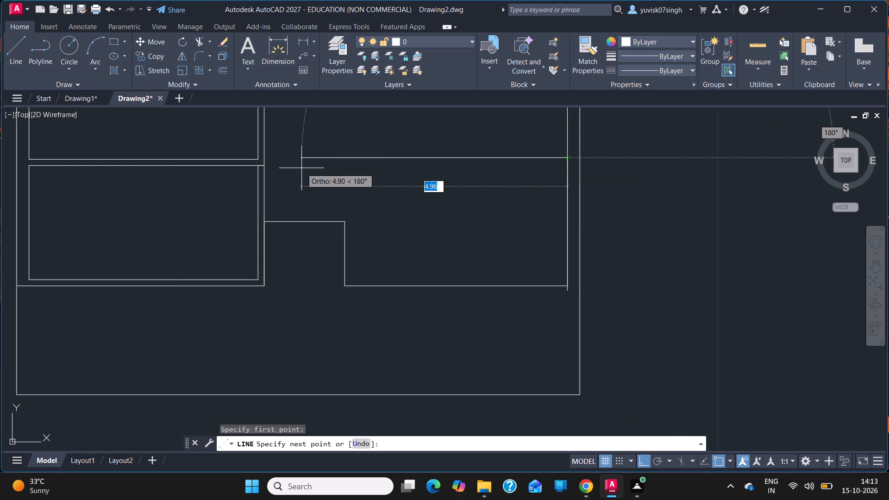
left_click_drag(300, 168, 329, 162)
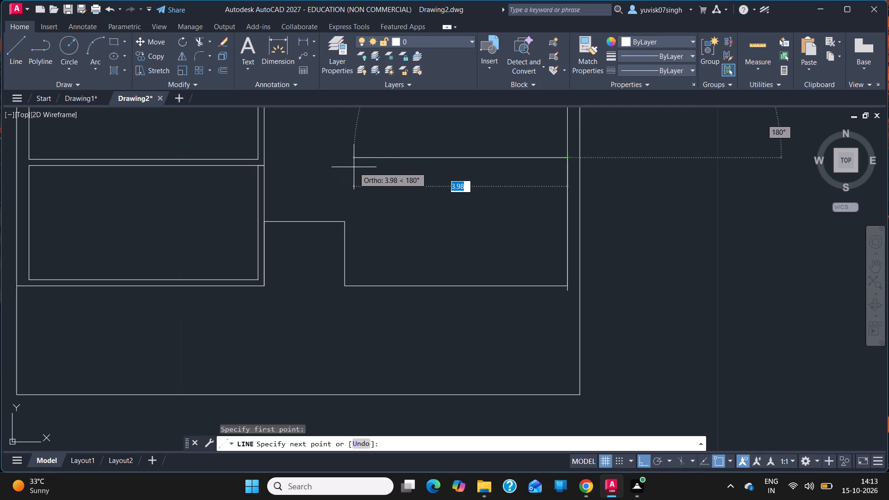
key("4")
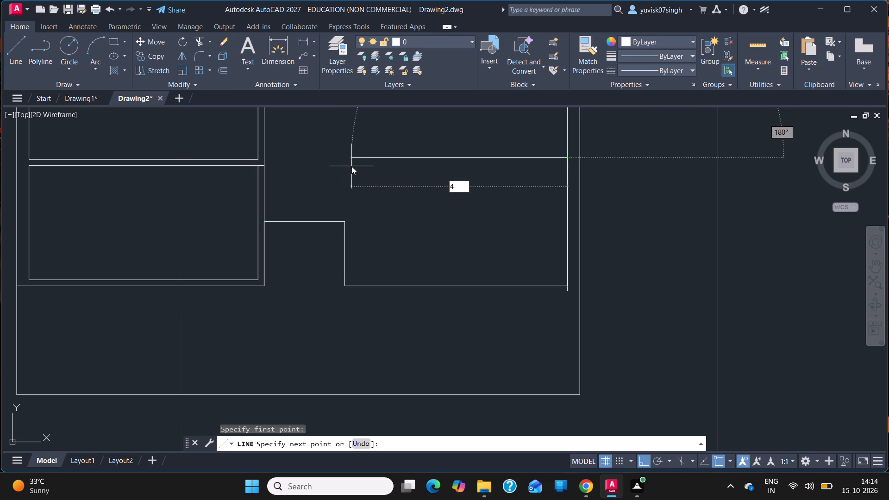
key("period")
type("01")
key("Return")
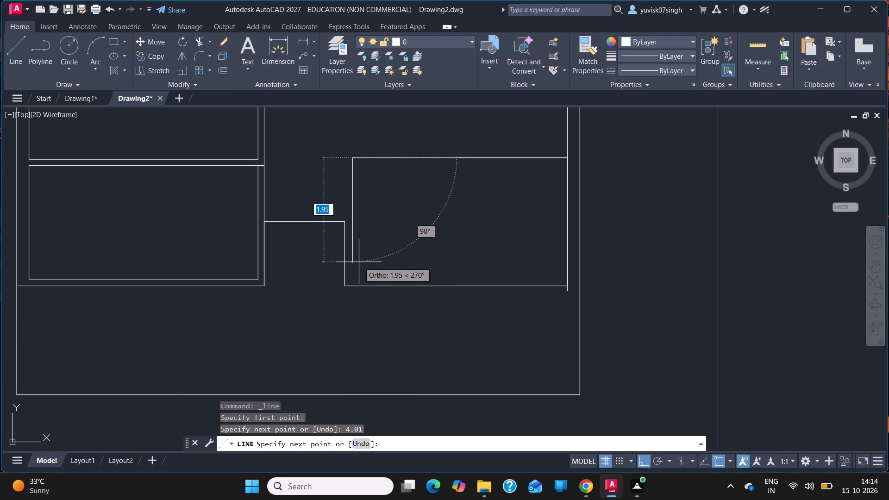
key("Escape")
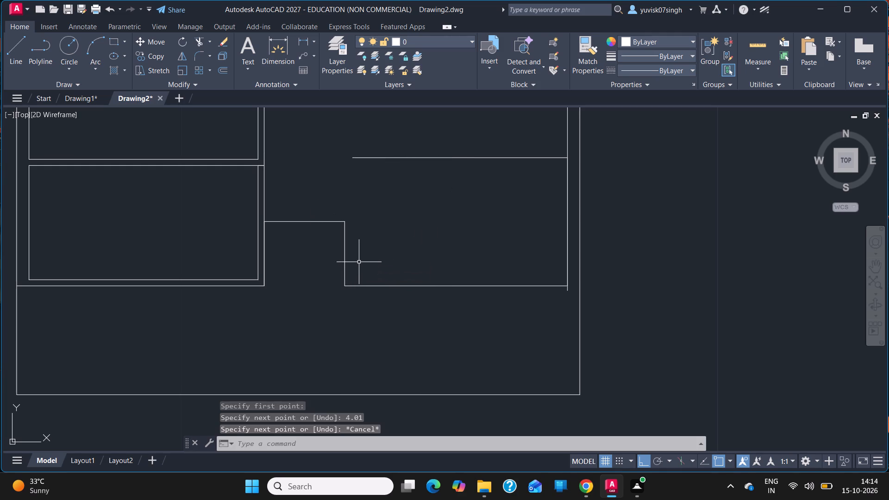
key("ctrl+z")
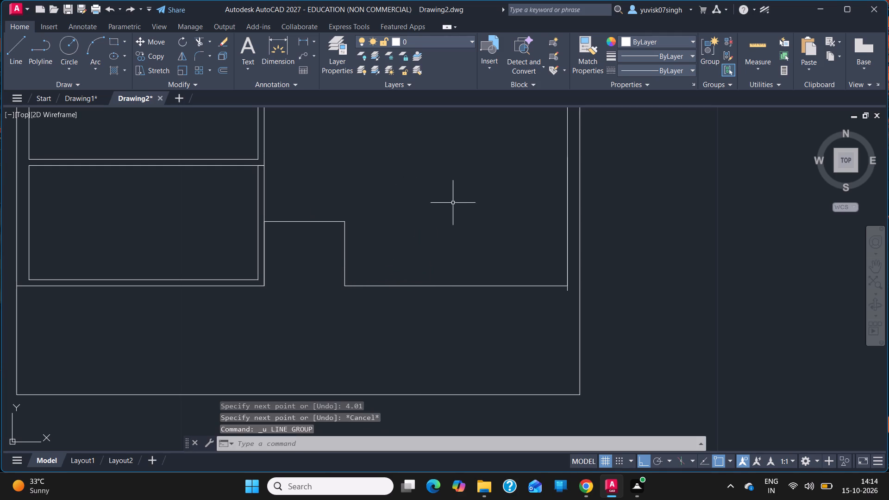
Draw a line from the right end of the lower-right room's bottom line across the outer wall to its outer face.
left_click(22, 56)
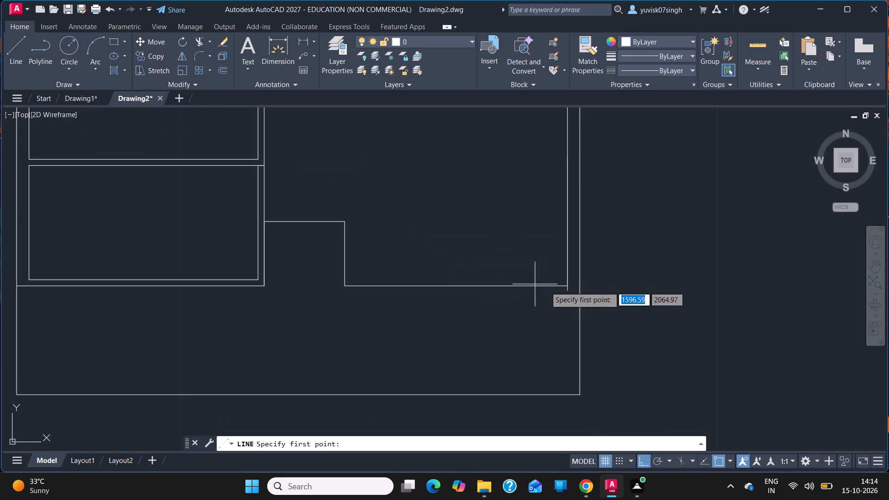
left_click_drag(565, 286, 573, 286)
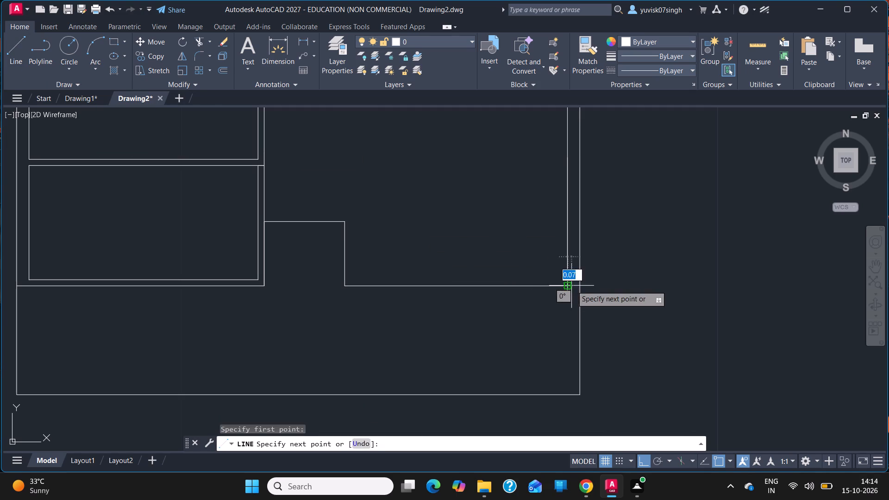
left_click_drag(573, 286, 581, 286)
left_click(581, 286)
key("Escape")
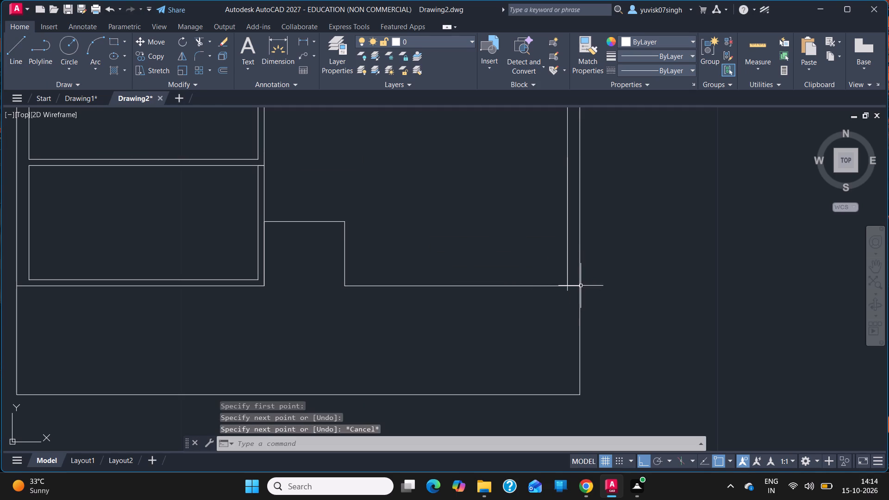
From the bottom line's junction with the right outer wall's inner face, draw lines 0.115 up and 4.01 left.
left_click(16, 56)
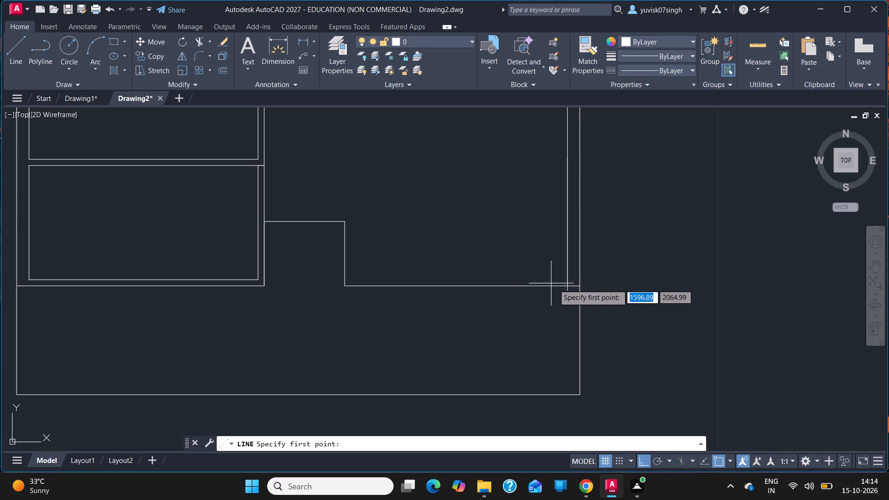
left_click_drag(568, 287, 568, 280)
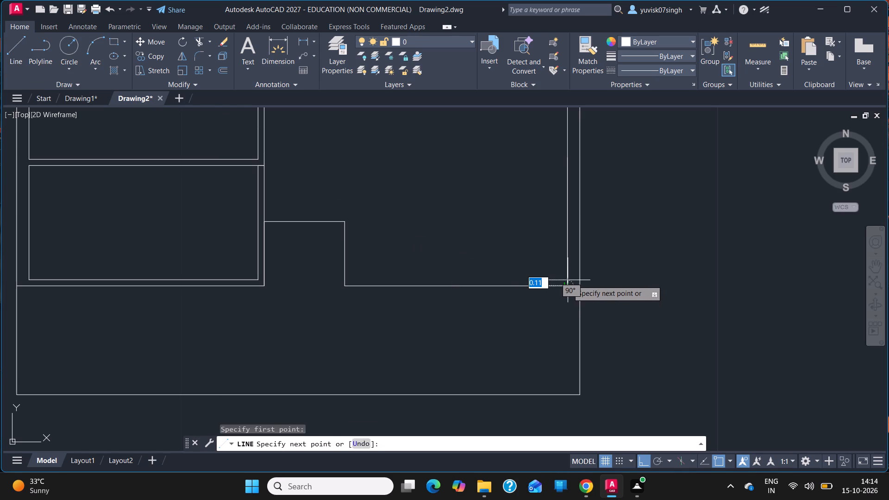
left_click_drag(568, 280, 568, 280)
type("0.115")
key("Return")
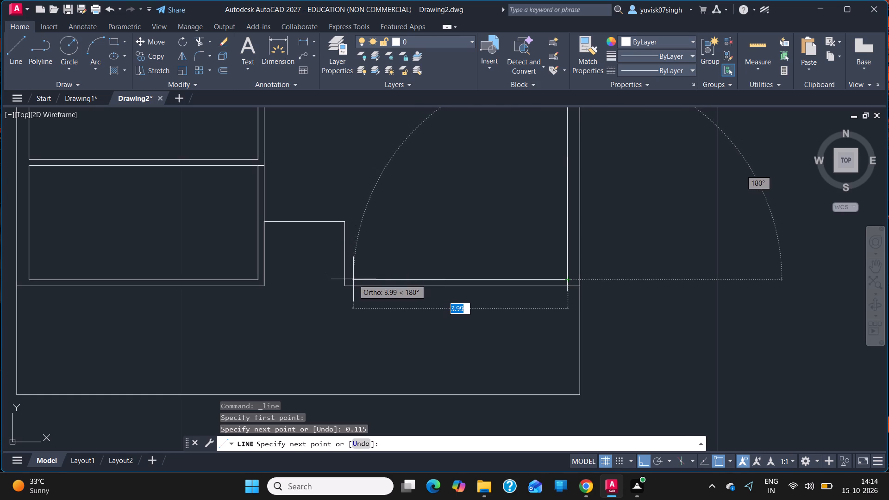
type("4.")
type("01")
key("Return")
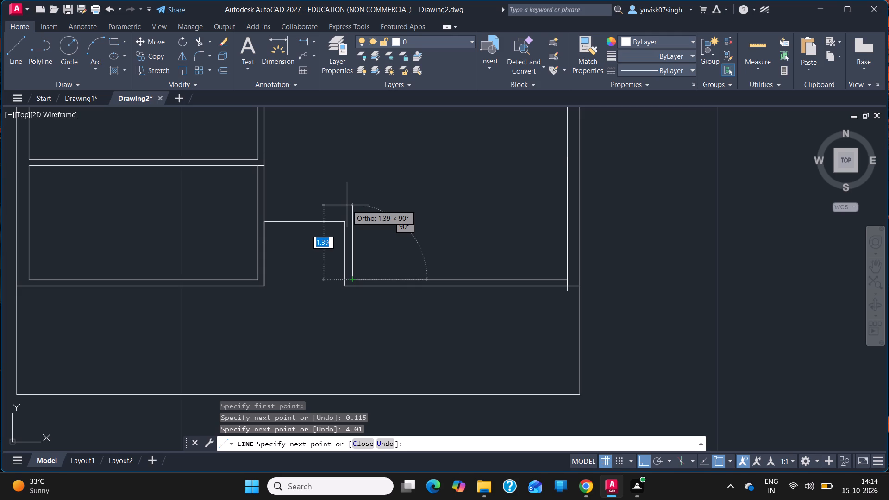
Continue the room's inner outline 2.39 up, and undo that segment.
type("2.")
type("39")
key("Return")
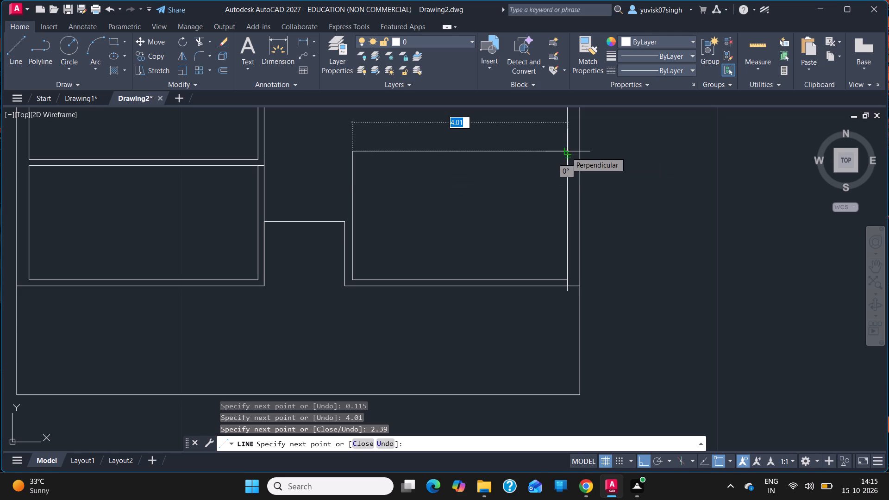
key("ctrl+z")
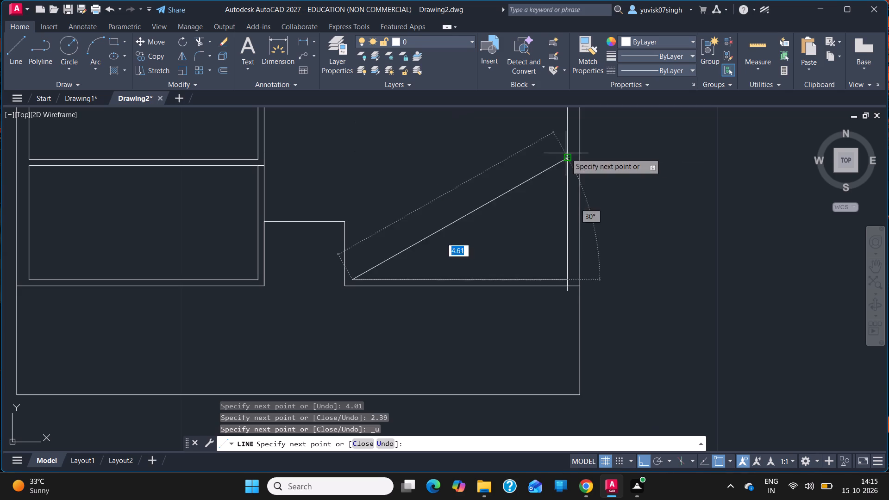
Continue the room's inner outline about 1.8 up and 4.01 right to the outer wall's inner face.
left_click(346, 183)
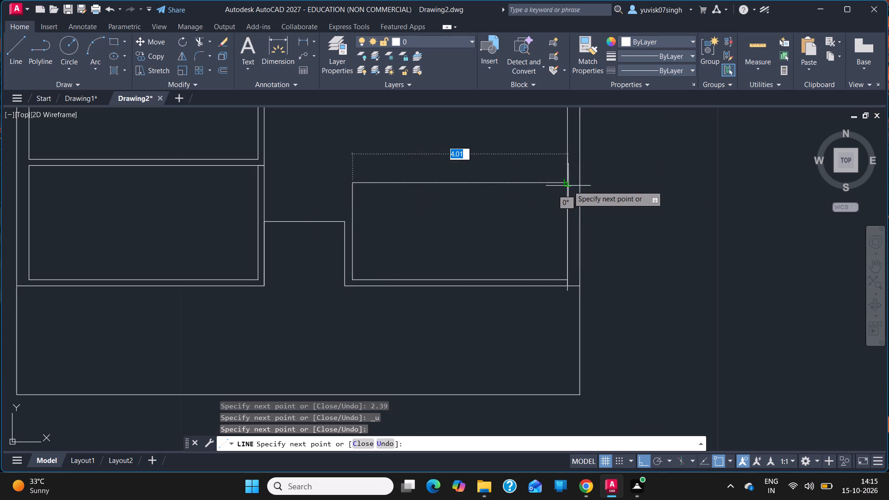
left_click(568, 185)
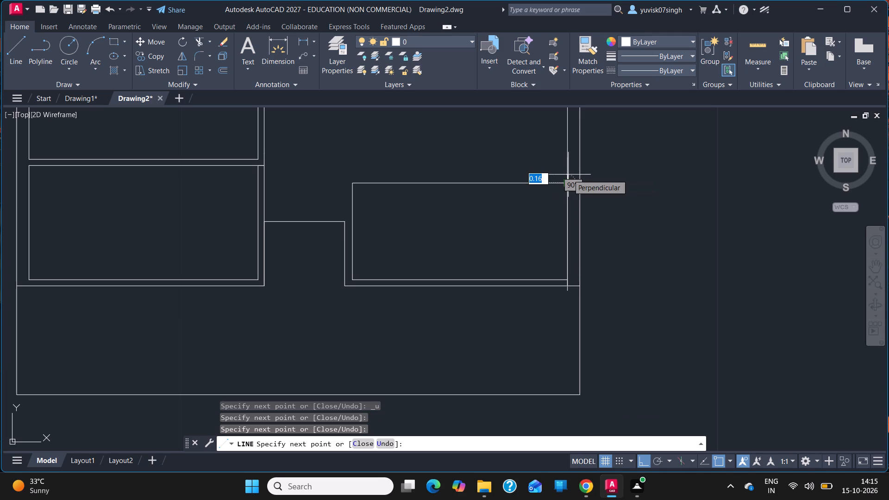
Continue the line 0.115 up along the outer wall's inner face and 4.16 left for the top wall's outer face.
type("0.115")
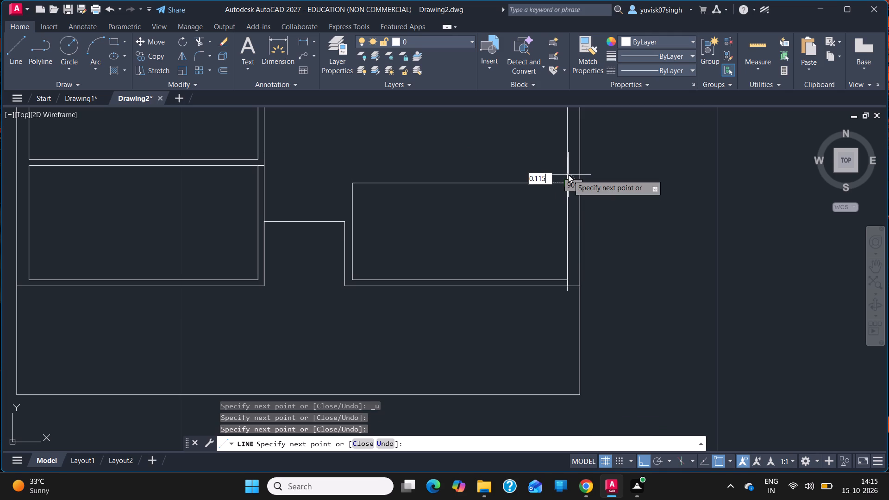
key("Return")
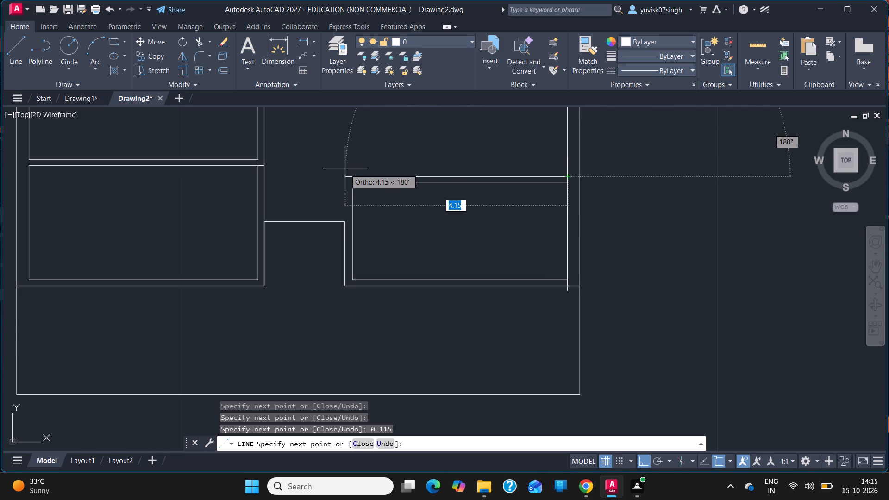
type("4.16")
key("Return")
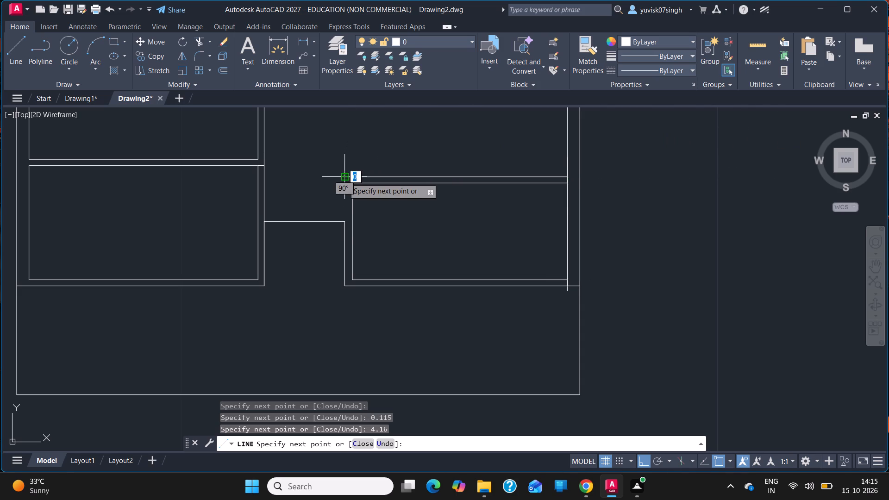
Continue the lower-right room's outer outline down its left wall to the connecting wall line, and end the line.
left_click(344, 221)
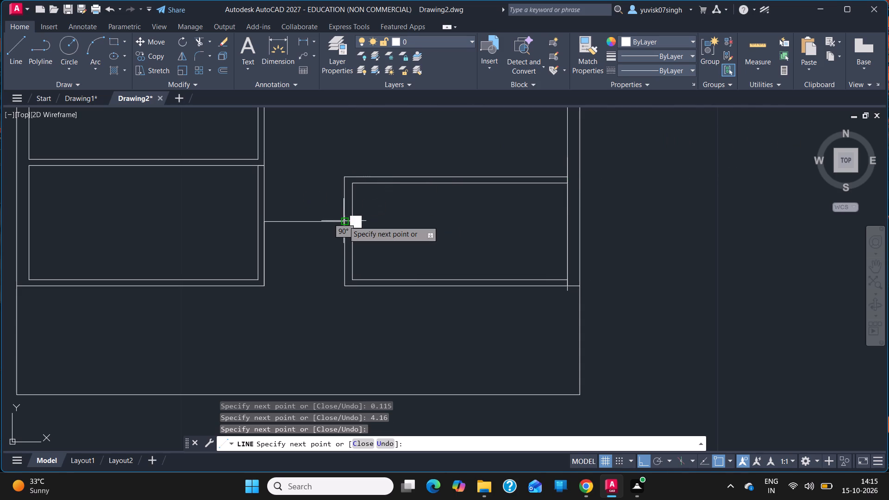
key("Escape")
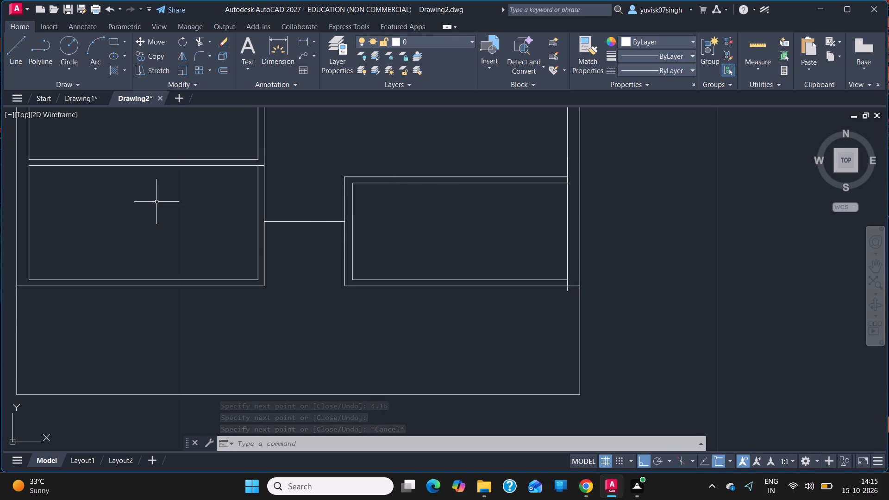
Double the connecting wall between the two lower rooms with a line 0.115 up and across to the lower-right room's left wall.
left_click(19, 55)
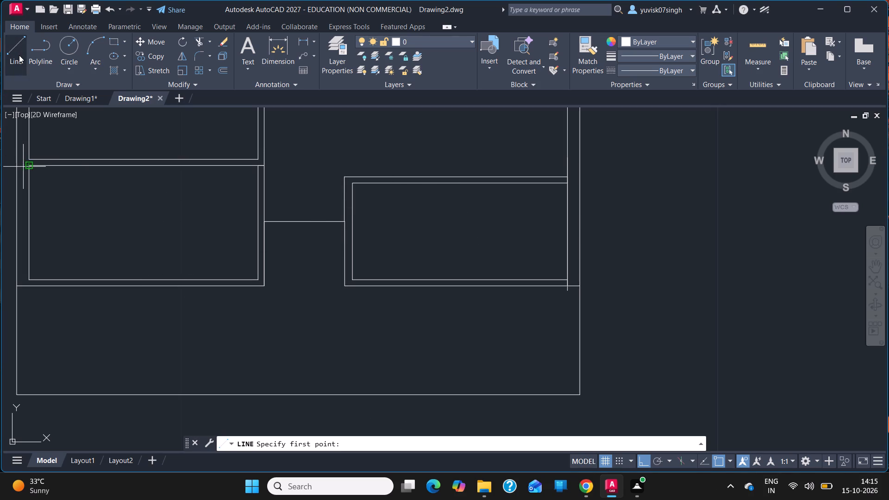
left_click_drag(265, 221, 264, 208)
type("0.115")
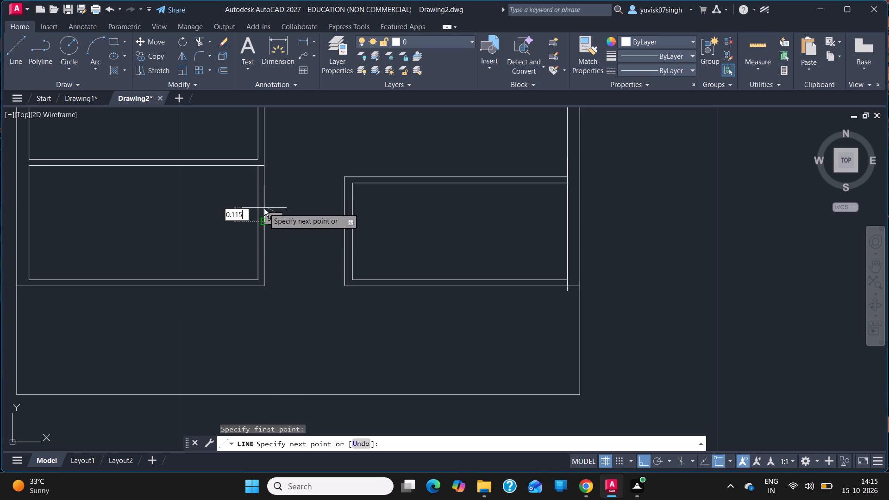
key("Return")
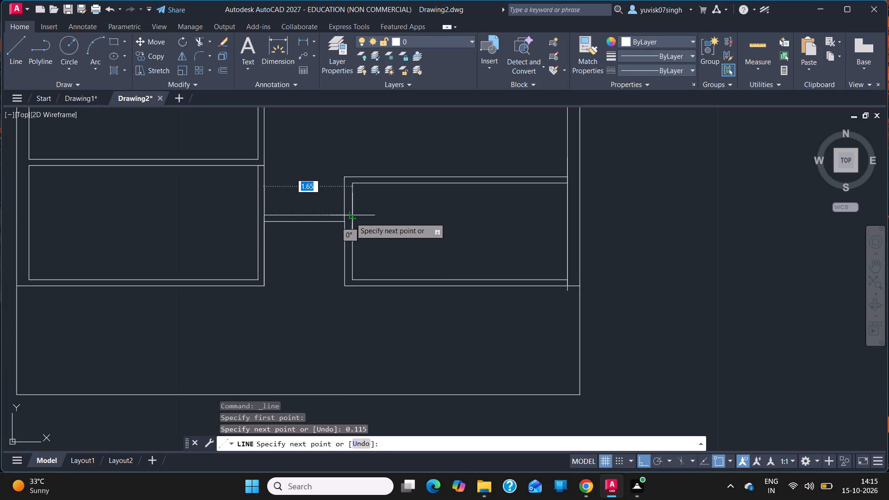
left_click(344, 216)
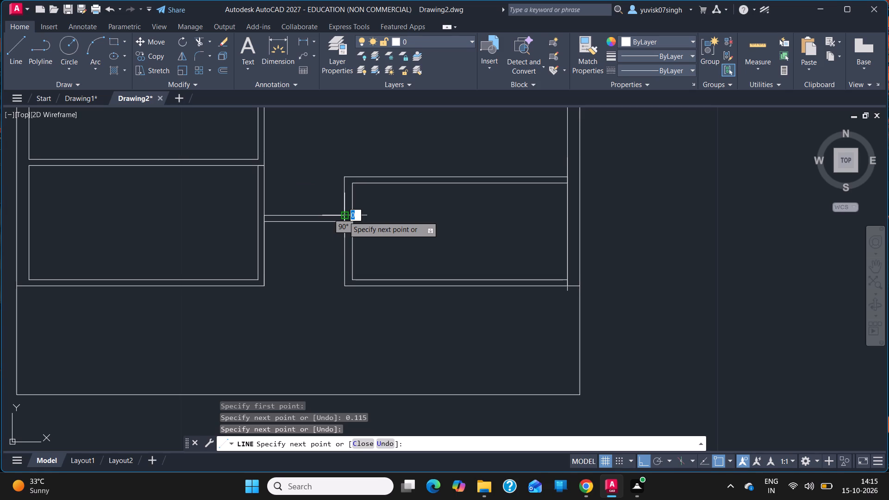
key("Escape")
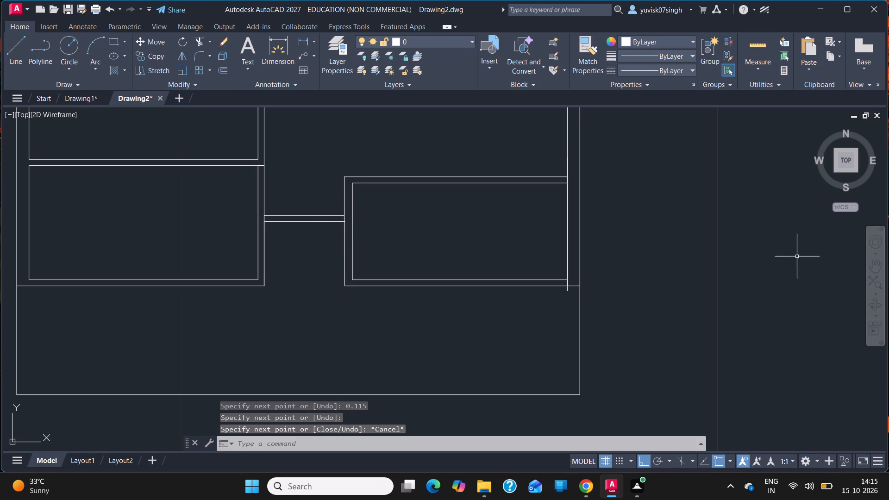
Look over the whole floor plan, from the upper rooms to the bottom boundary, to check the double wall lines.
left_click(878, 269)
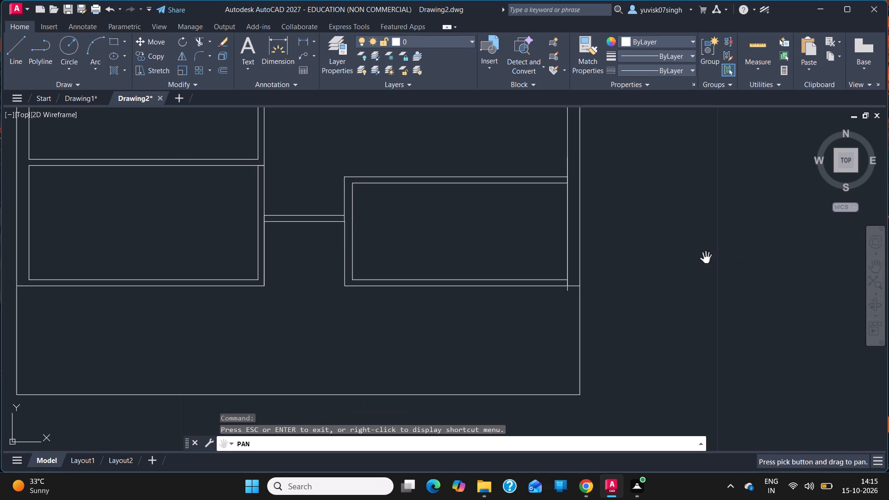
left_click_drag(705, 257, 710, 338)
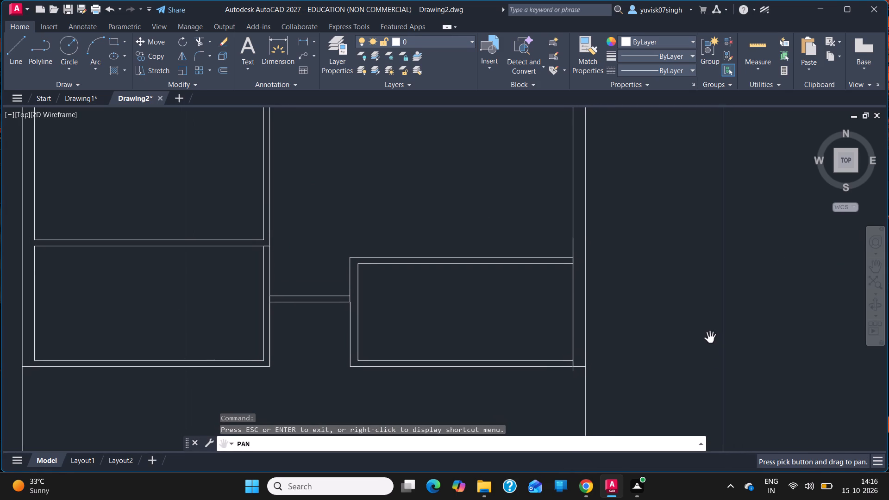
scroll(710, 338, "down", 2, "ctrl")
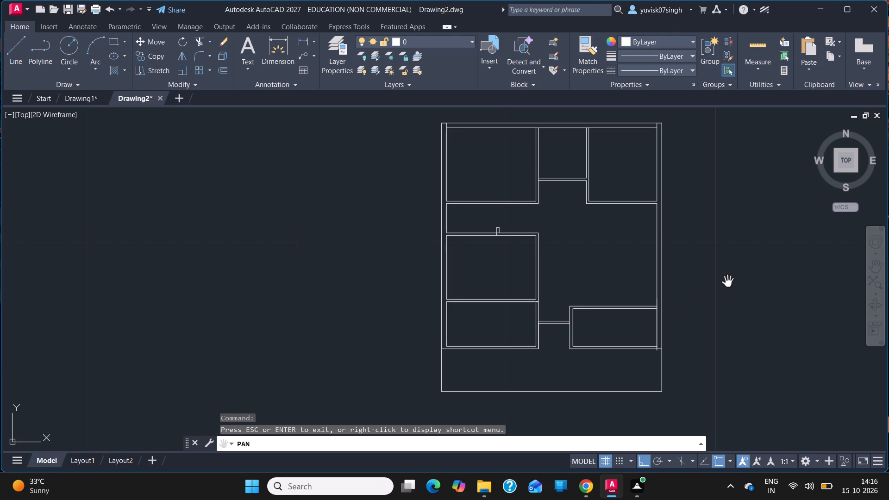
left_click_drag(601, 262, 572, 301)
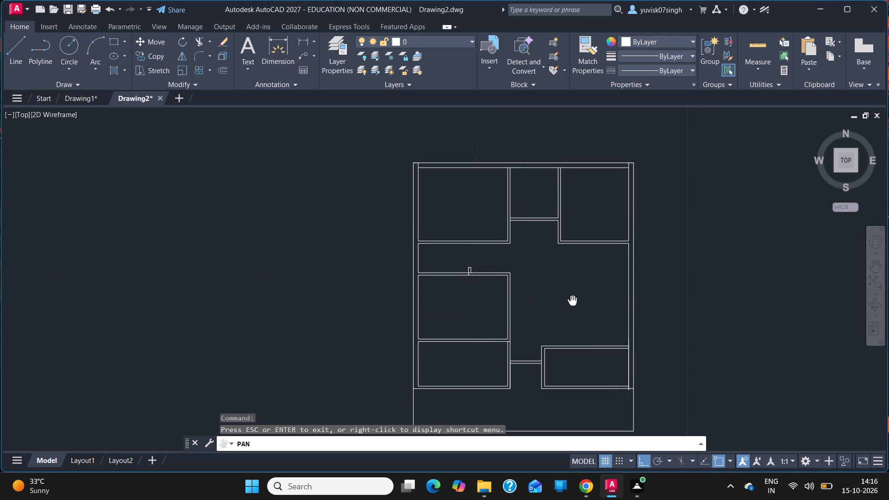
left_click_drag(572, 301, 567, 291)
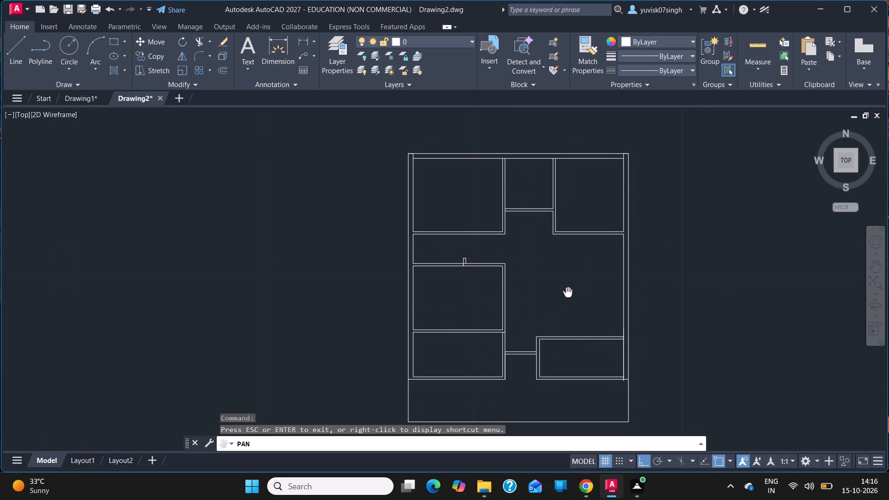
left_click_drag(567, 291, 538, 236)
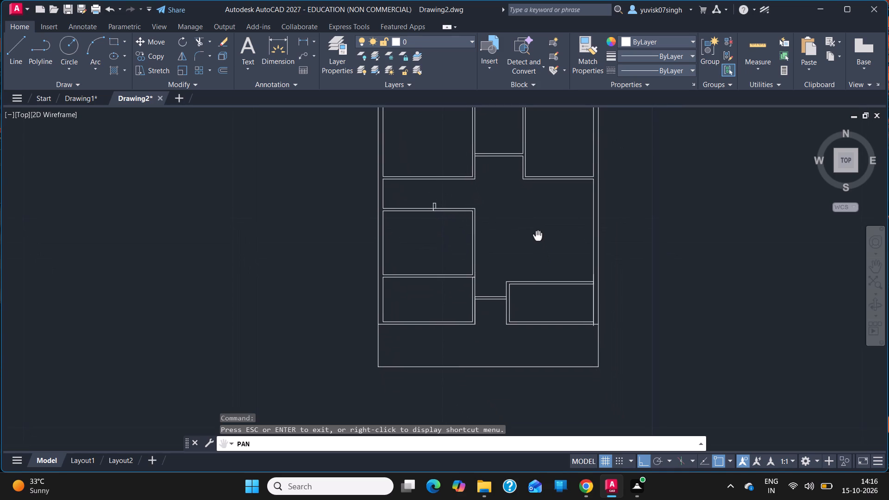
left_click_drag(538, 236, 538, 213)
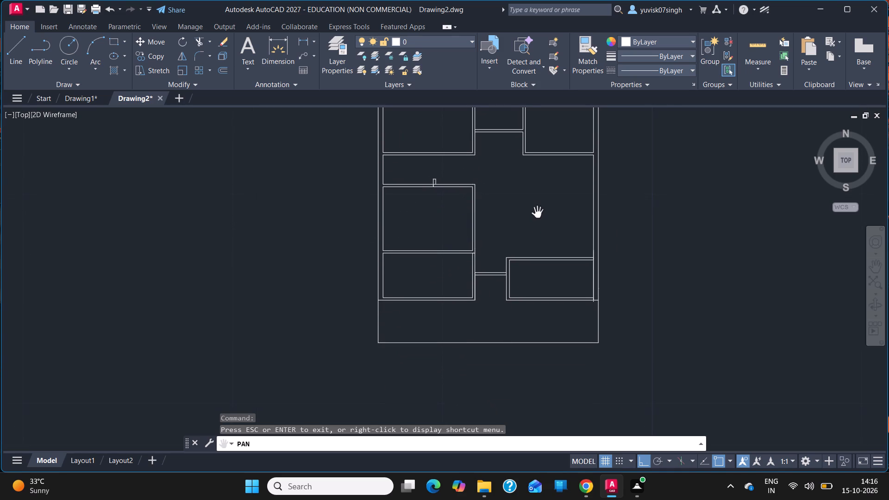
left_click_drag(521, 211, 506, 262)
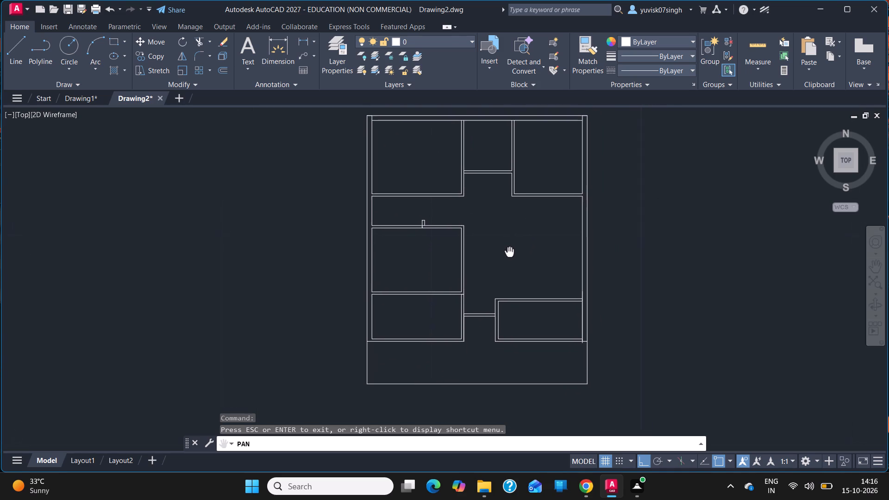
left_click_drag(506, 262, 500, 284)
left_click(418, 221)
left_click_drag(418, 221, 434, 264)
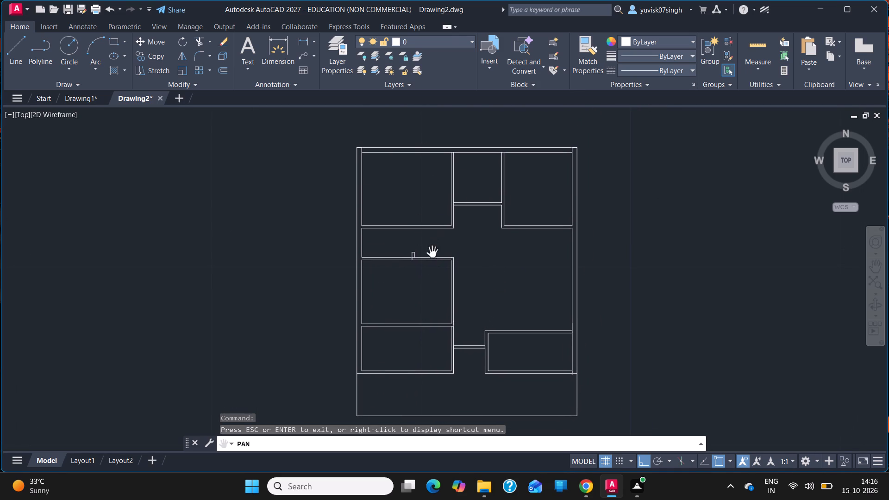
left_click_drag(434, 264, 401, 186)
left_click_drag(401, 186, 421, 265)
Trim the overlapping wall lines at the plan's top-left corner and at both wall junctions beside the top-middle room.
scroll(421, 265, "up", 2, "ctrl")
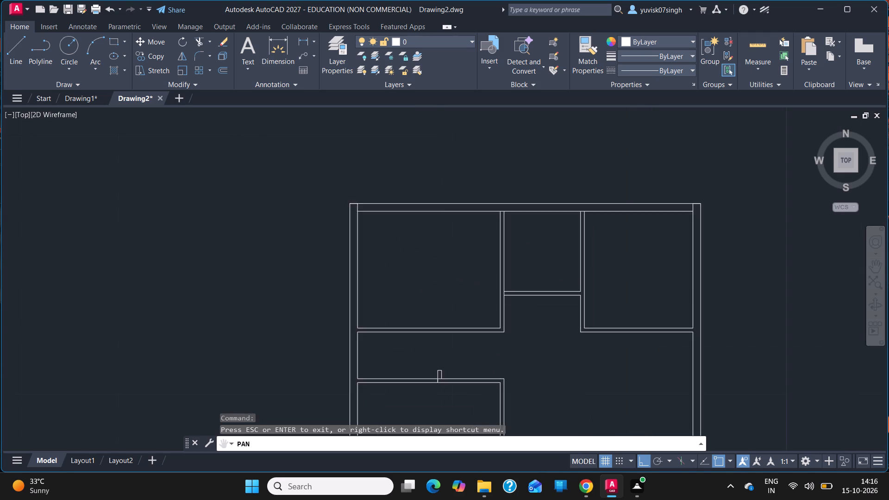
scroll(421, 265, "up", 1, "ctrl")
key("Escape")
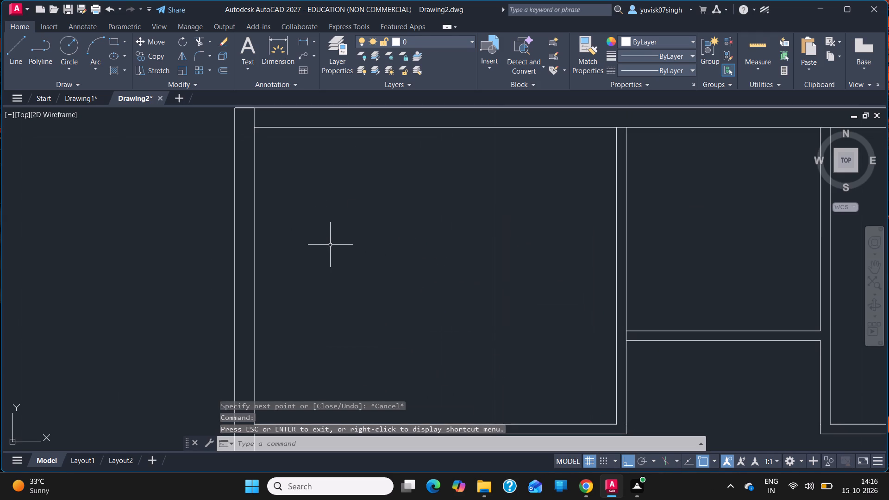
type("trim")
key("Return")
left_click_drag(281, 119, 250, 120)
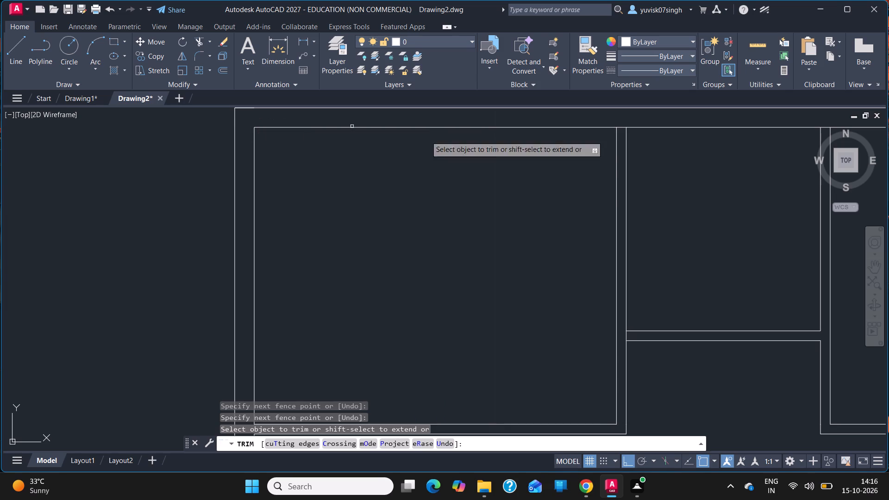
left_click(622, 128)
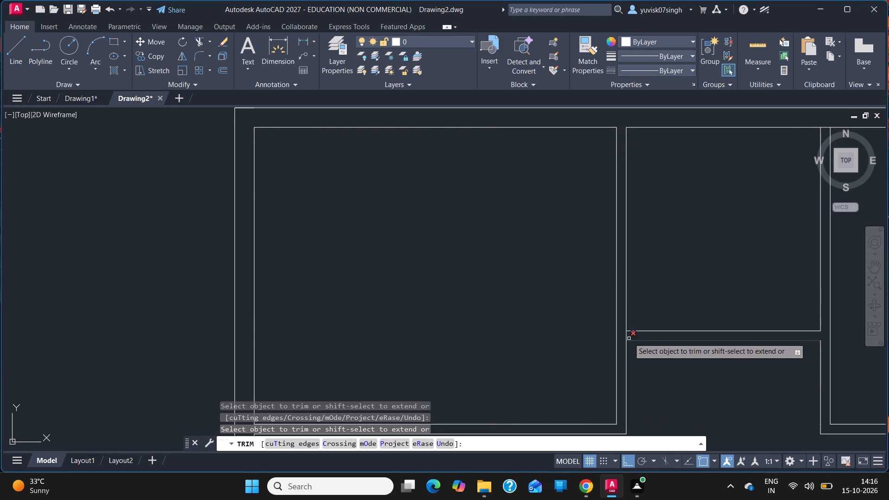
left_click(626, 338)
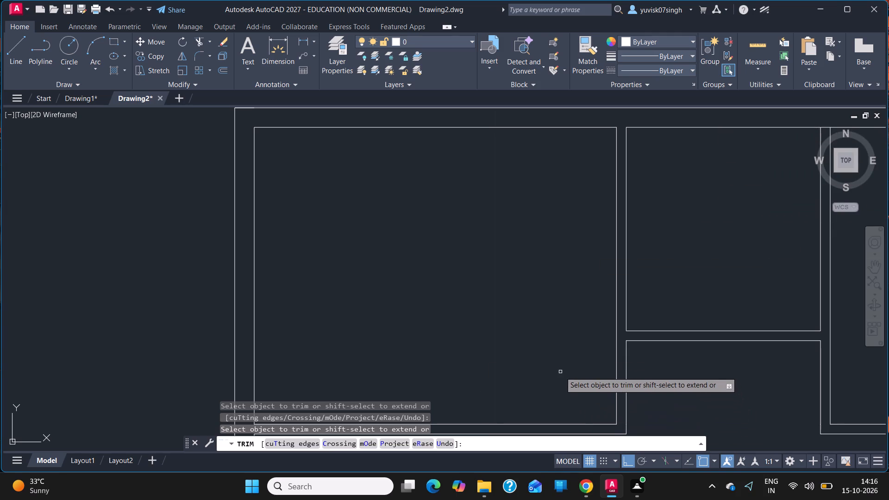
key("Escape")
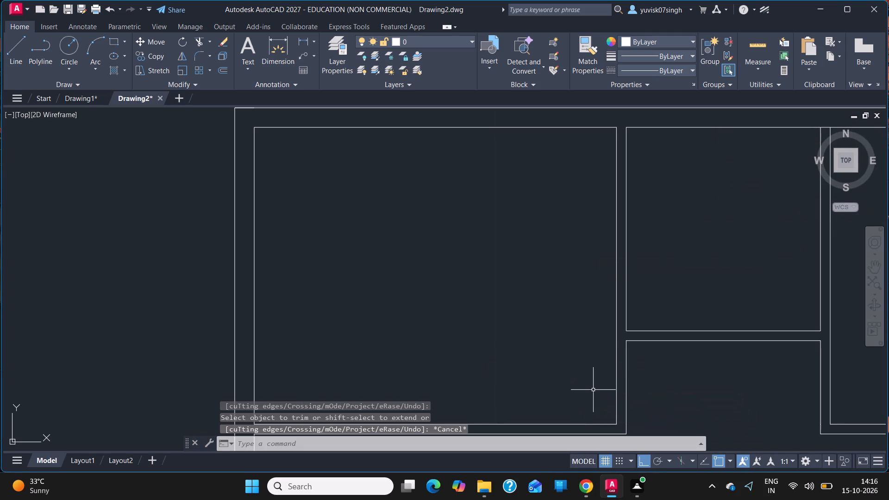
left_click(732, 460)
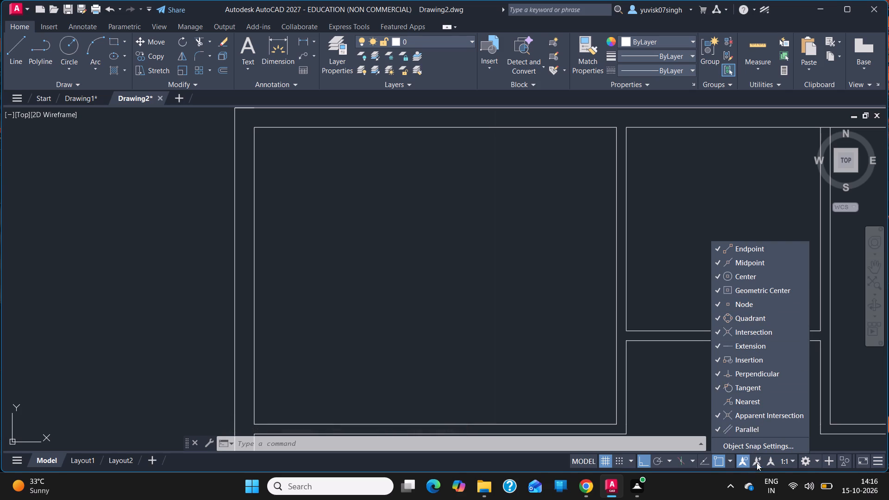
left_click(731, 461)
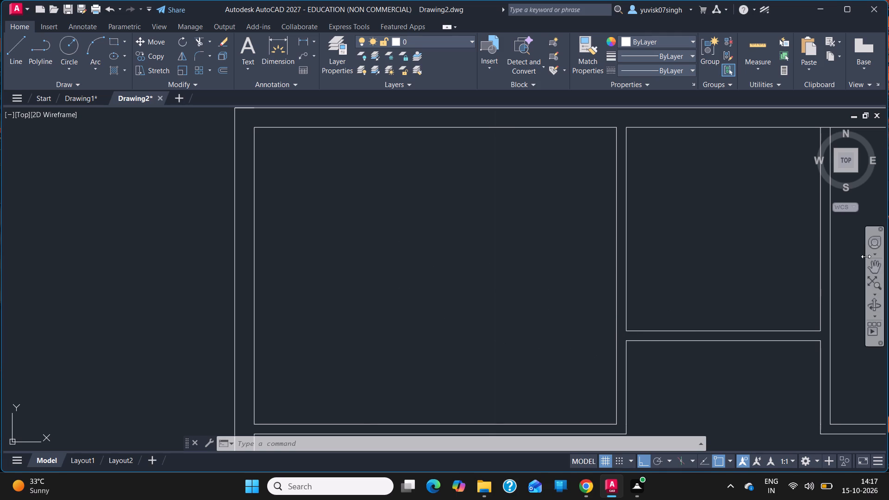
Outline a 0.9 door opening across the upper-left room's bottom wall, starting 0.2 left of the room's inner lower-right corner.
left_click(877, 266)
left_click_drag(572, 312, 508, 269)
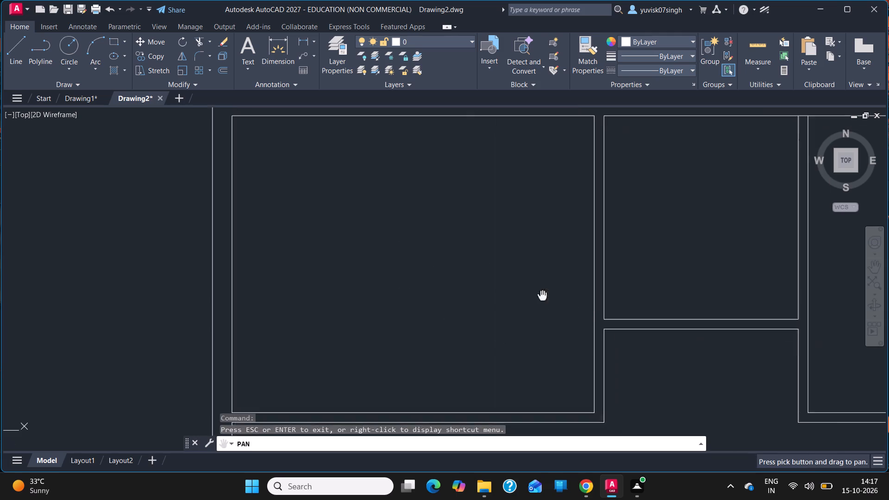
left_click_drag(508, 269, 479, 227)
key("Escape")
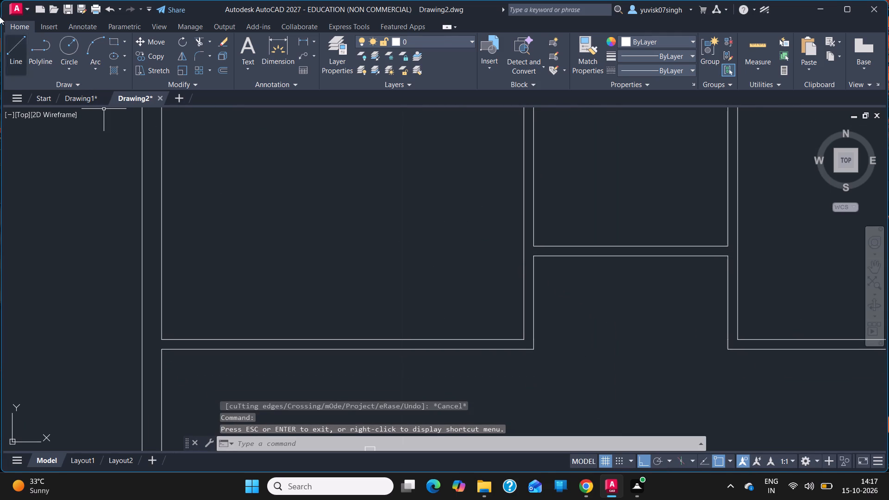
left_click(13, 54)
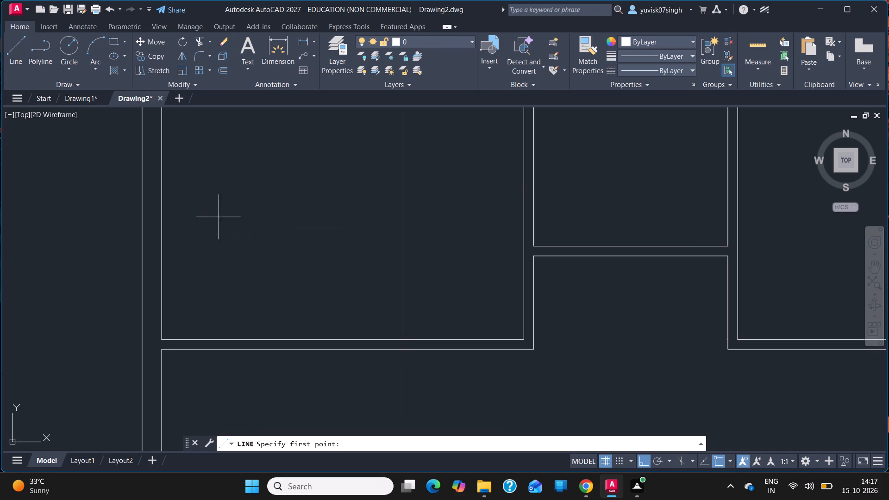
left_click_drag(523, 340, 494, 344)
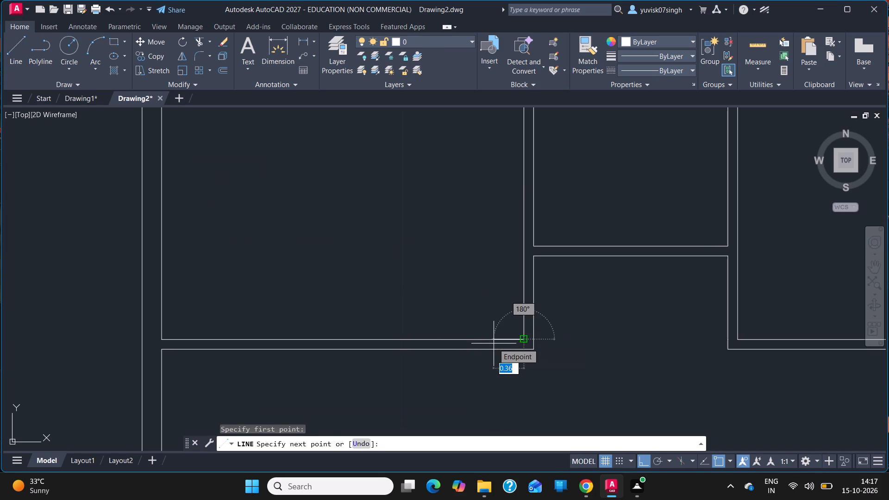
type("0.2")
key("Return")
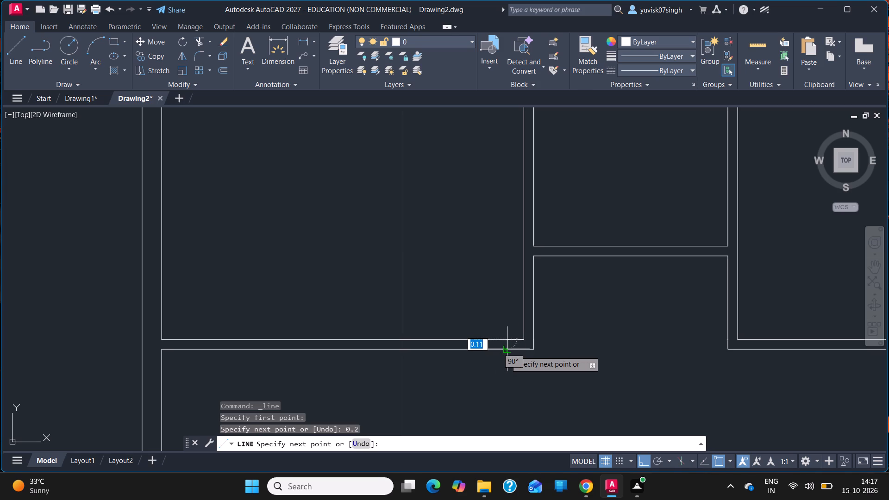
left_click(506, 351)
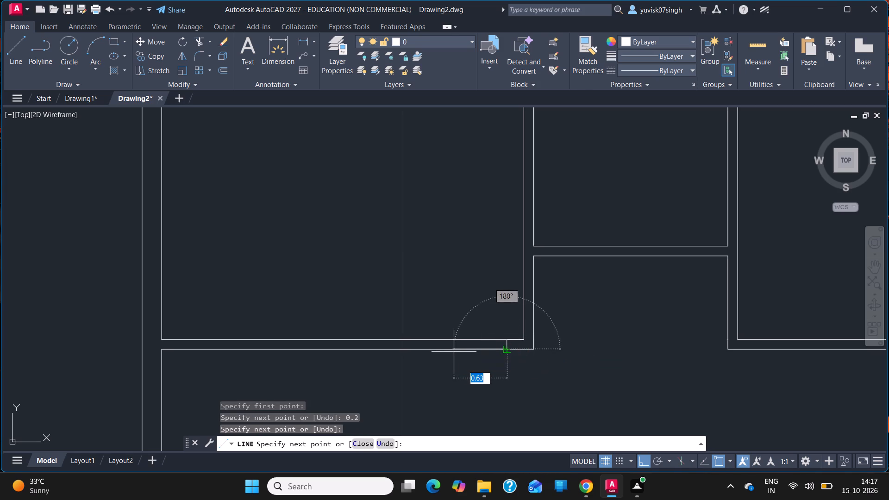
type("0.")
key("9")
key("Return")
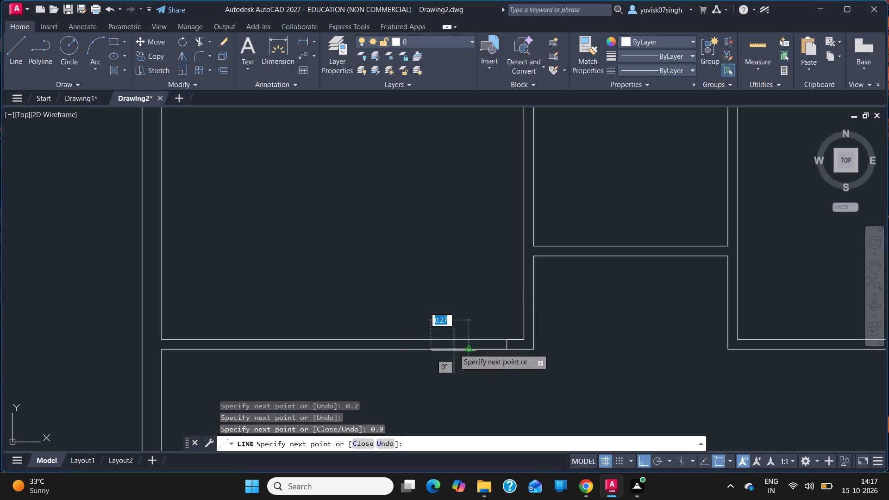
left_click(429, 339)
key("Escape")
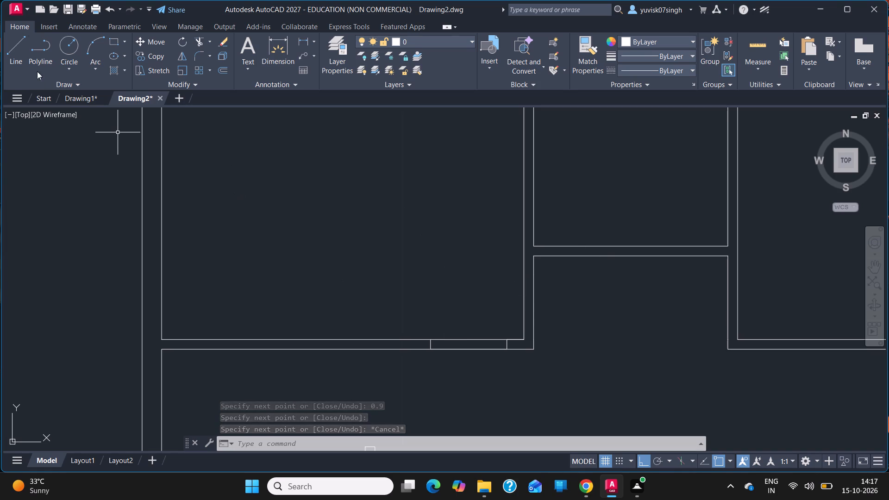
Outline a 0.7 door opening across the top-middle room's bottom wall, starting 0.2 right of the wall's lower-left corner.
left_click(11, 59)
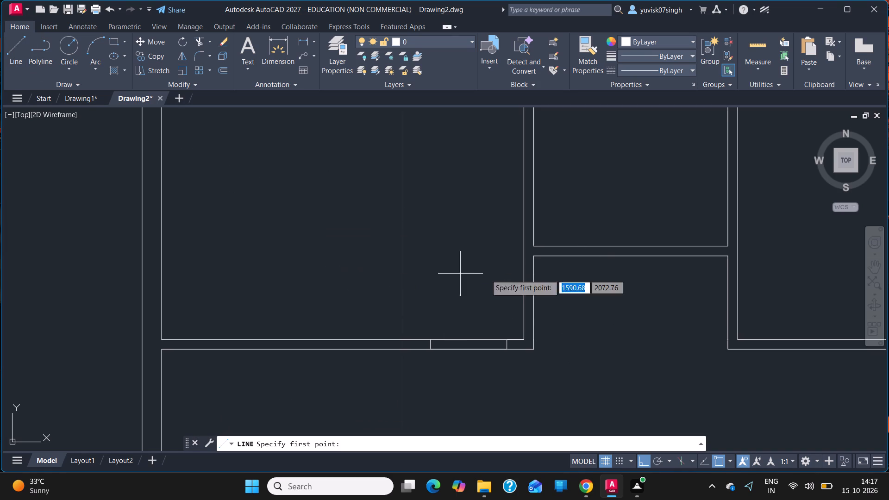
left_click(532, 256)
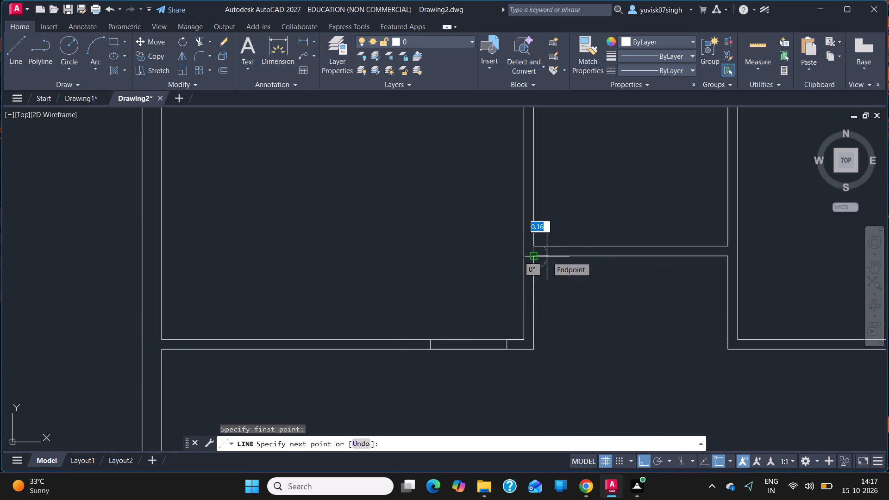
type("0.2")
key("Return")
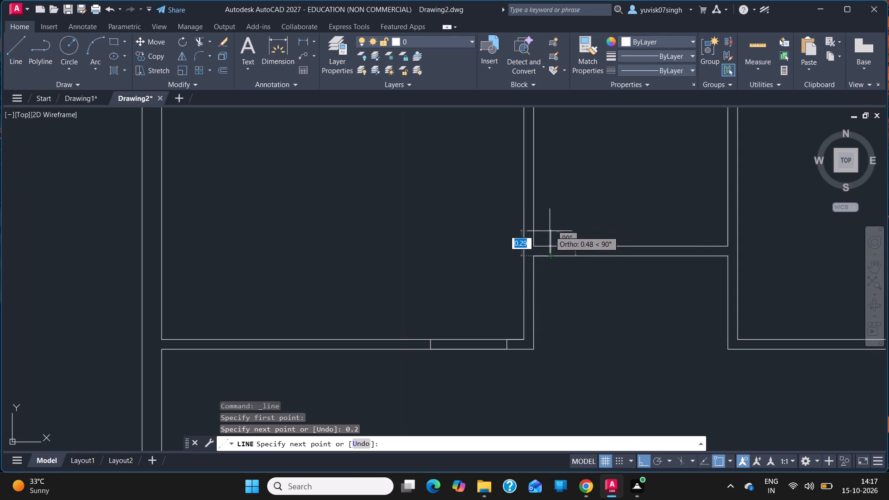
left_click(549, 246)
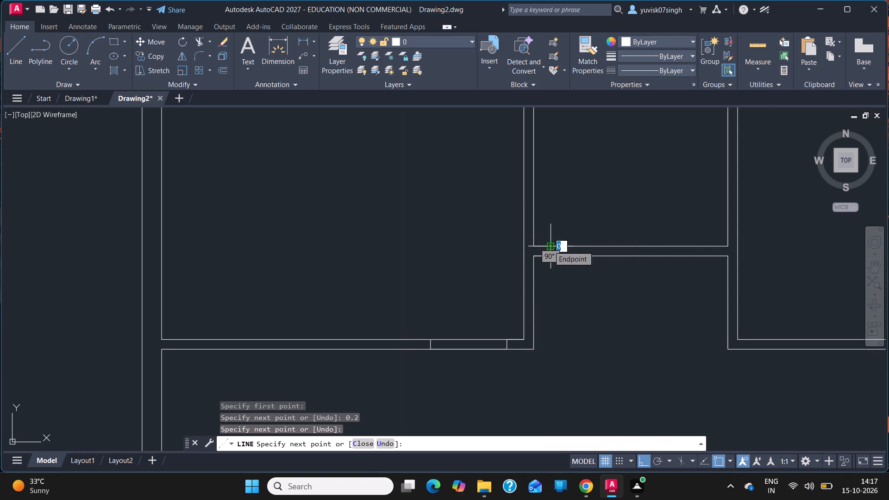
type("0.")
key("7")
key("Return")
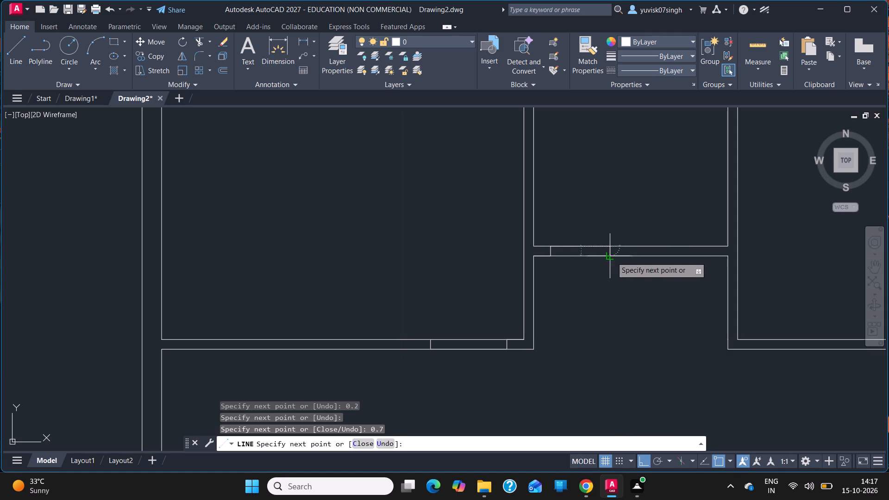
left_click(612, 257)
key("Escape")
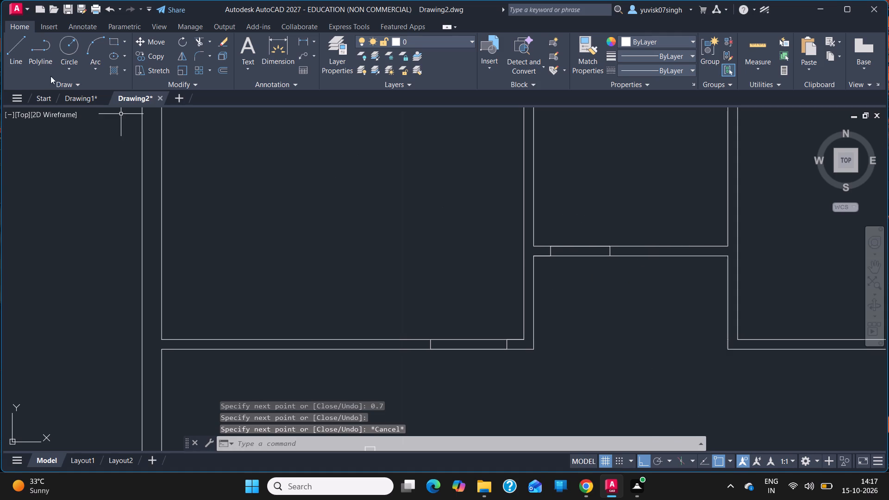
Outline a 0.9 door opening across the upper-right room's bottom wall, starting 0.2 right of the room's inner lower-left corner.
left_click(17, 59)
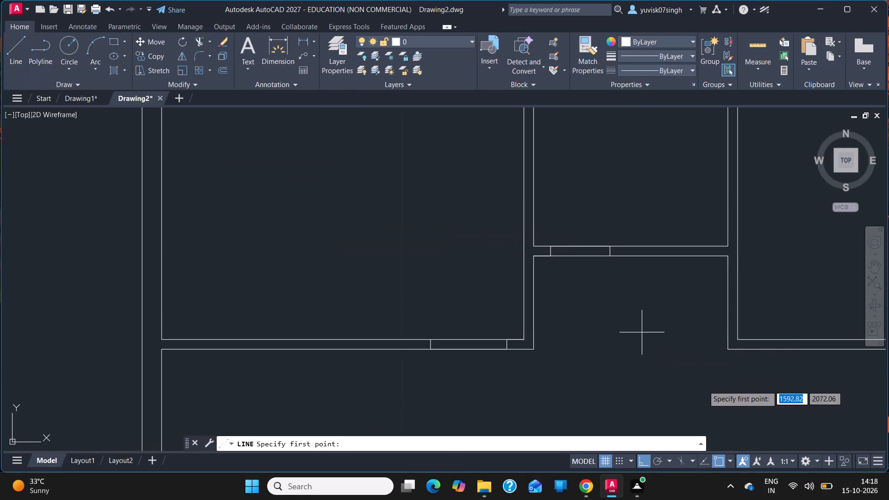
left_click(739, 341)
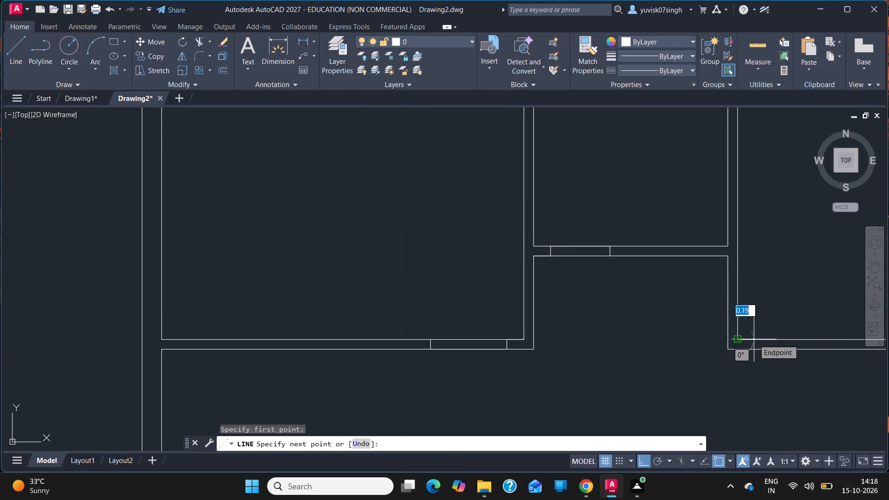
type("0.2")
key("Return")
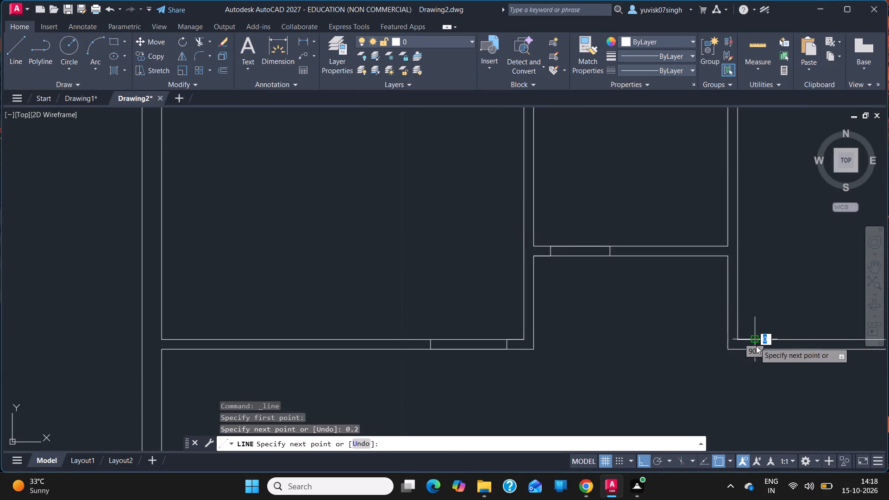
left_click(757, 349)
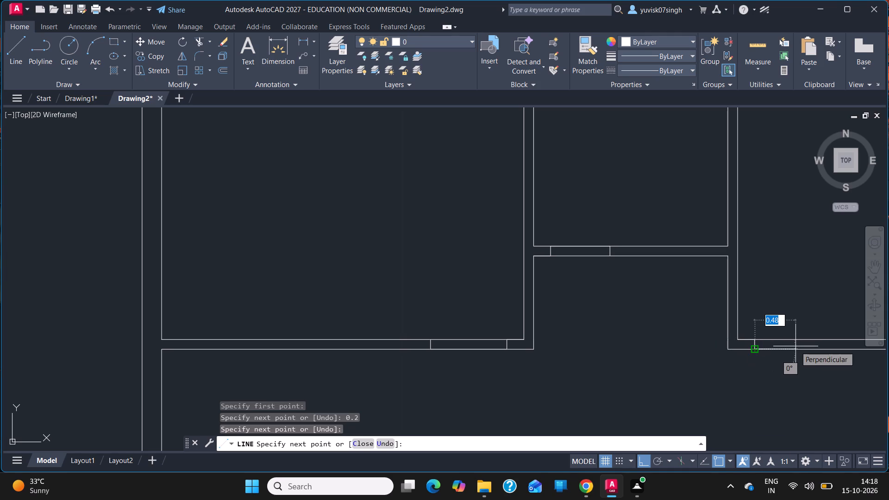
type("0.")
key("9")
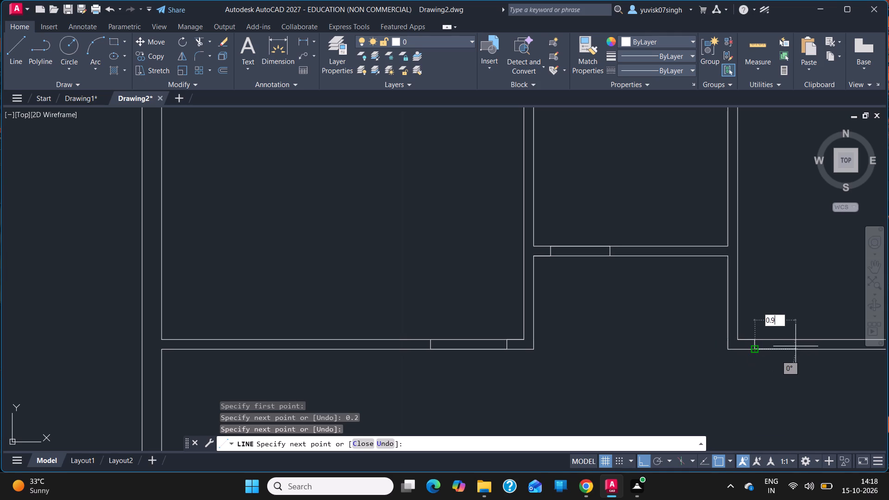
key("Return")
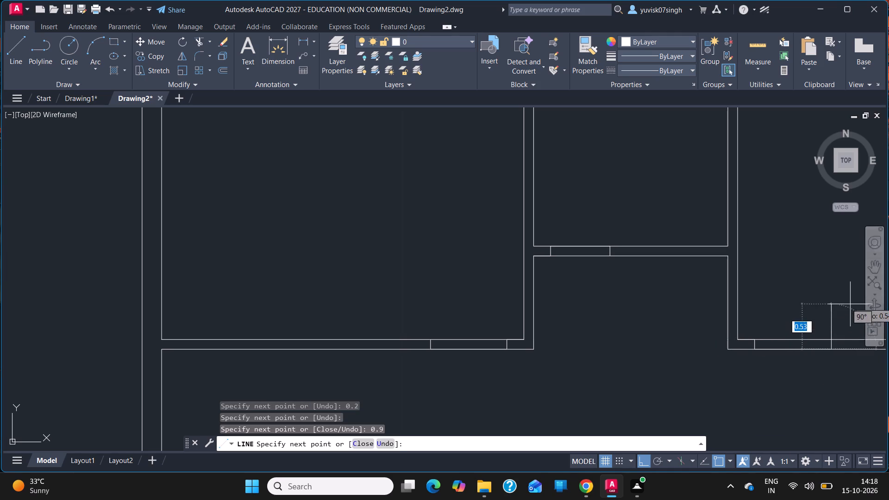
left_click(830, 337)
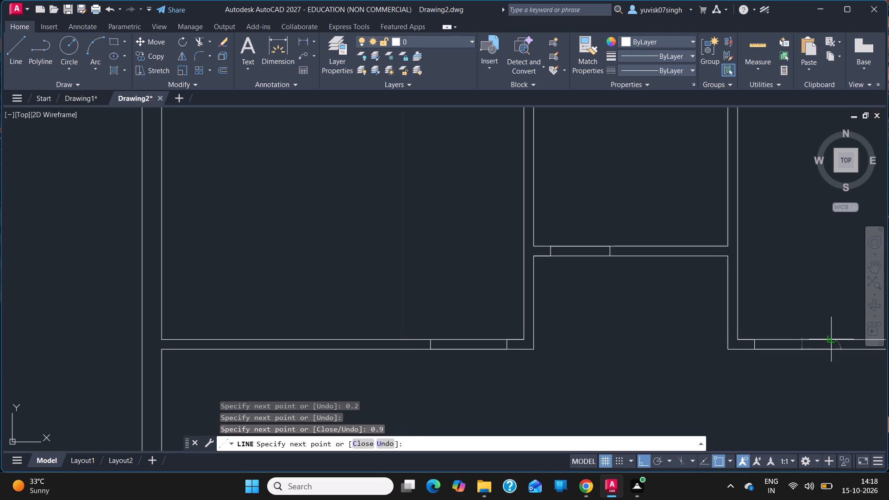
key("Escape")
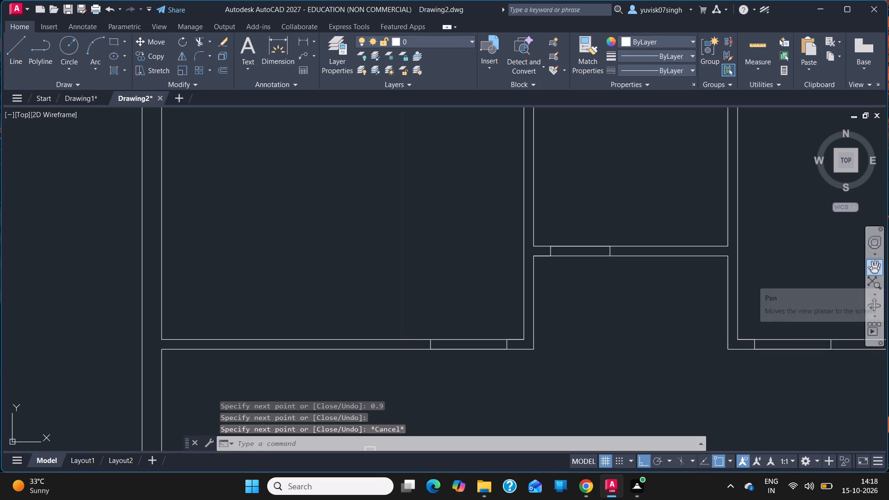
Extend the right face of the short partition stub above the lower-left room 0.7 up and on to the upper-left room's bottom wall.
left_click(875, 268)
left_click_drag(620, 362, 648, 273)
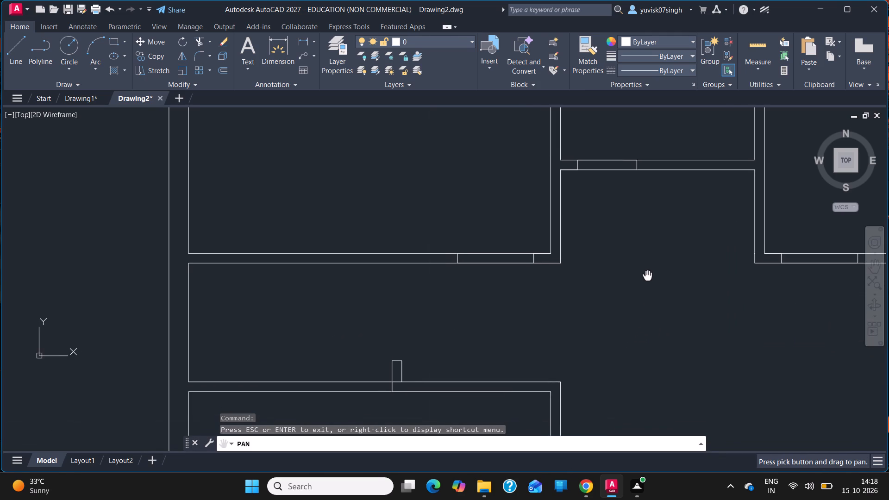
left_click_drag(648, 273, 637, 259)
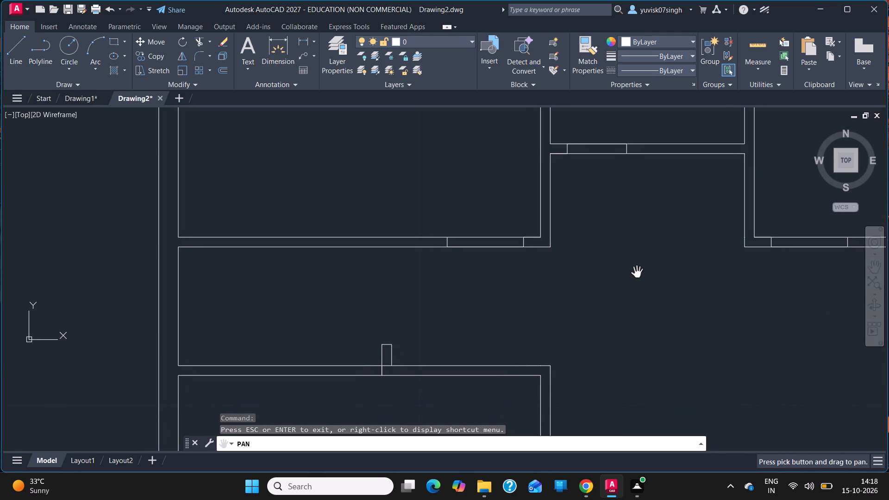
left_click_drag(637, 273, 638, 260)
key("Escape")
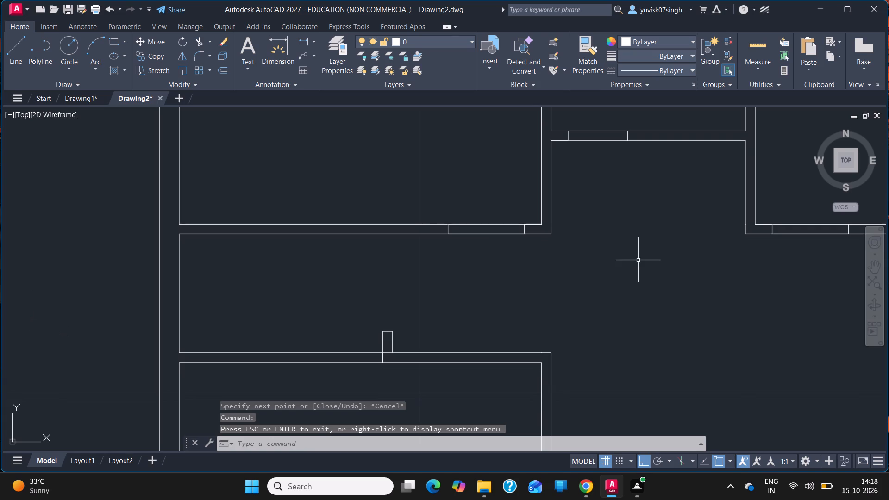
left_click(17, 56)
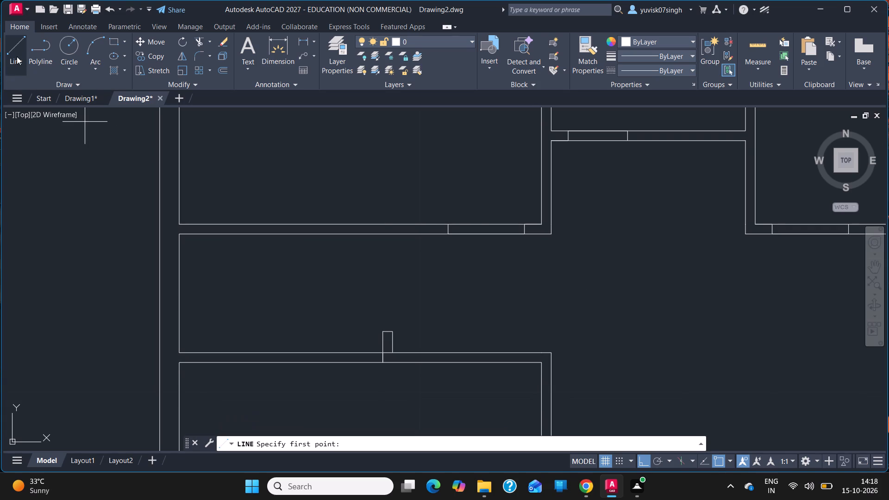
left_click_drag(392, 334, 389, 289)
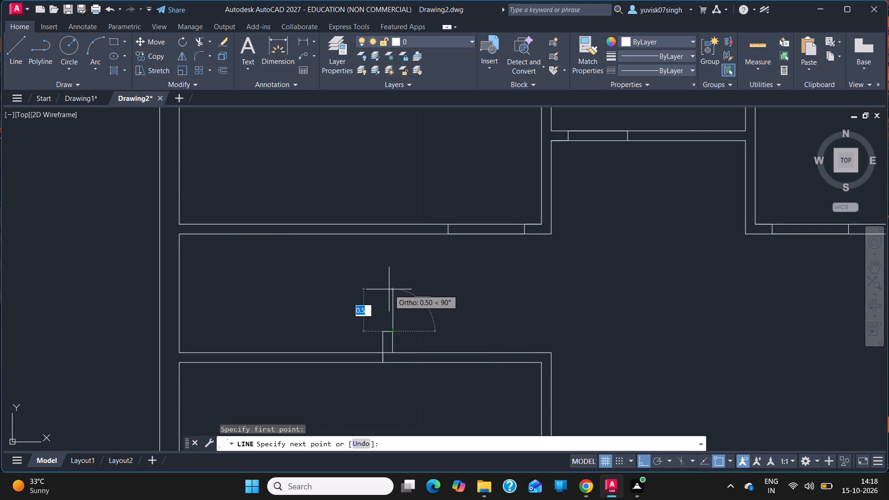
type("0.7")
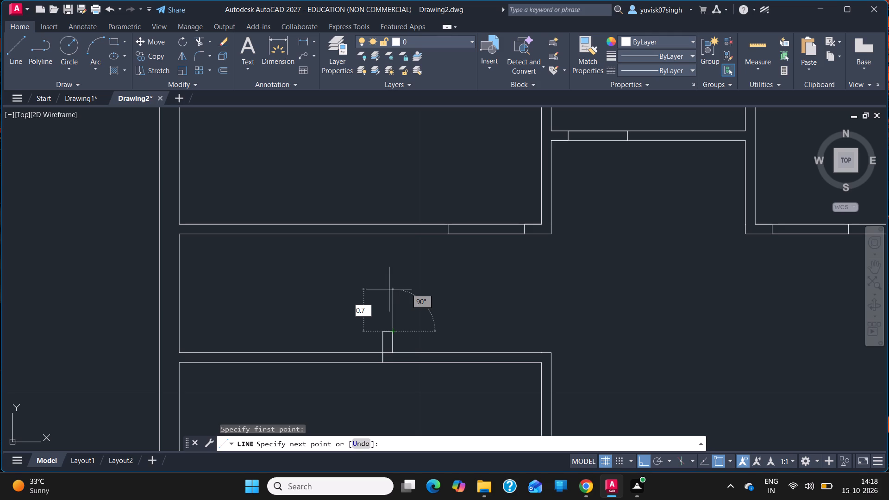
key("Return")
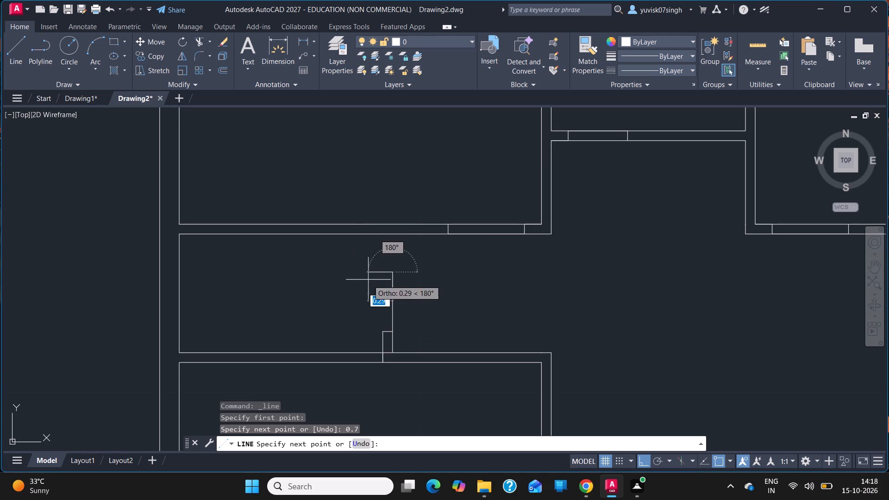
left_click(392, 234)
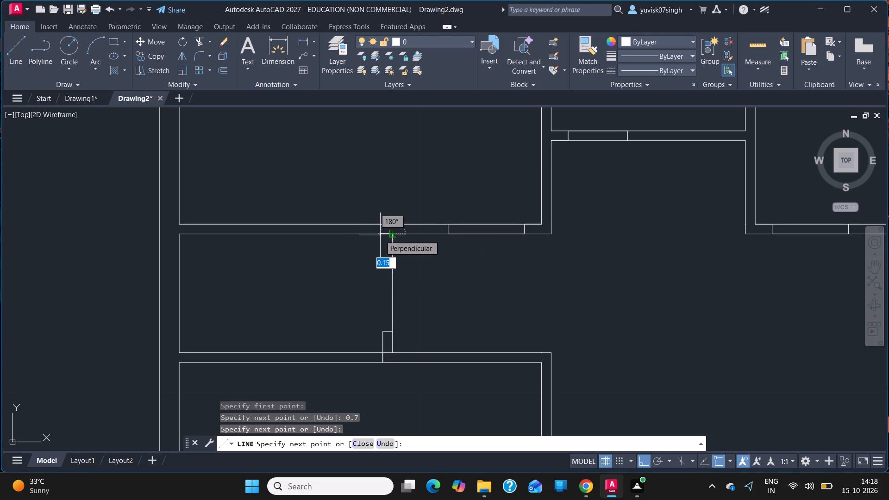
key("Escape")
Extend the stub's left face 0.7 up and on to the upper-left room's bottom wall.
left_click(5, 56)
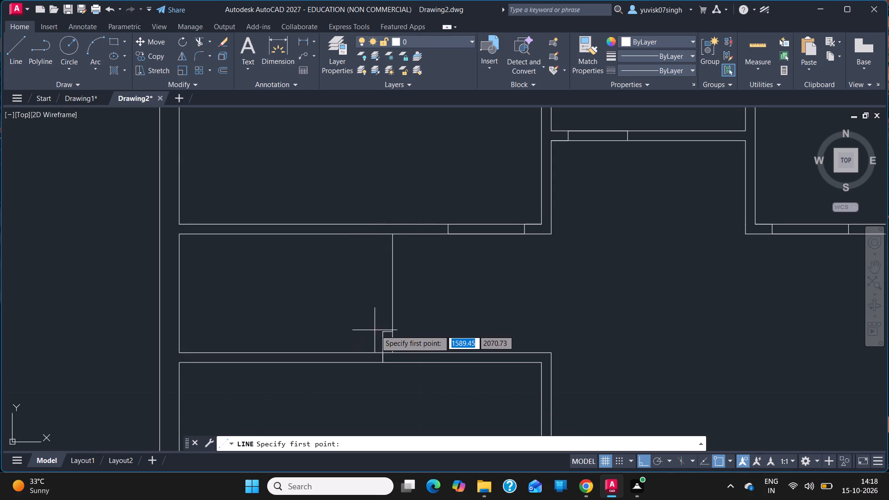
left_click_drag(383, 333, 382, 291)
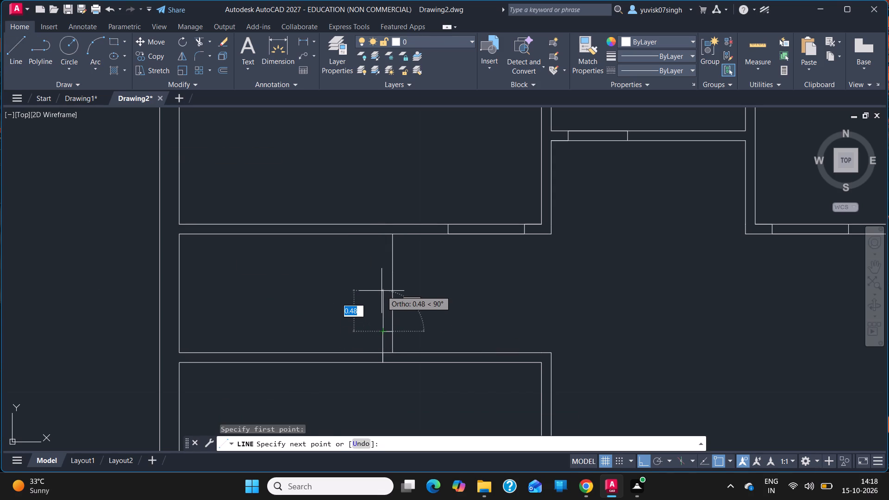
type("0.7")
key("Return")
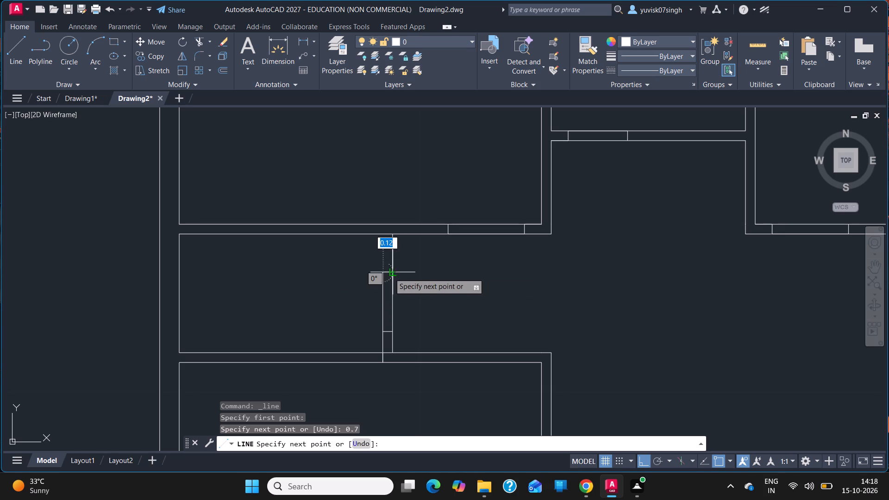
left_click(385, 234)
key("Escape")
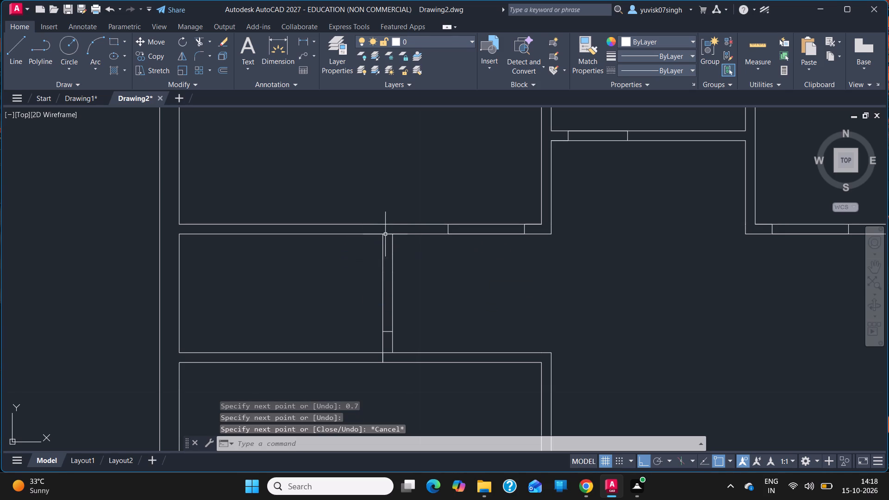
Close the top of the partition's 0.7 door opening with a line across its two wall faces.
left_click(5, 44)
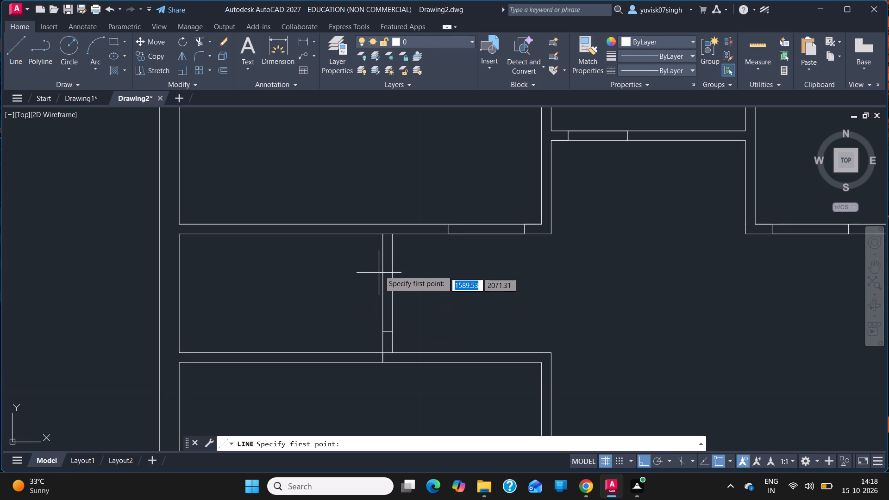
left_click_drag(383, 270, 393, 271)
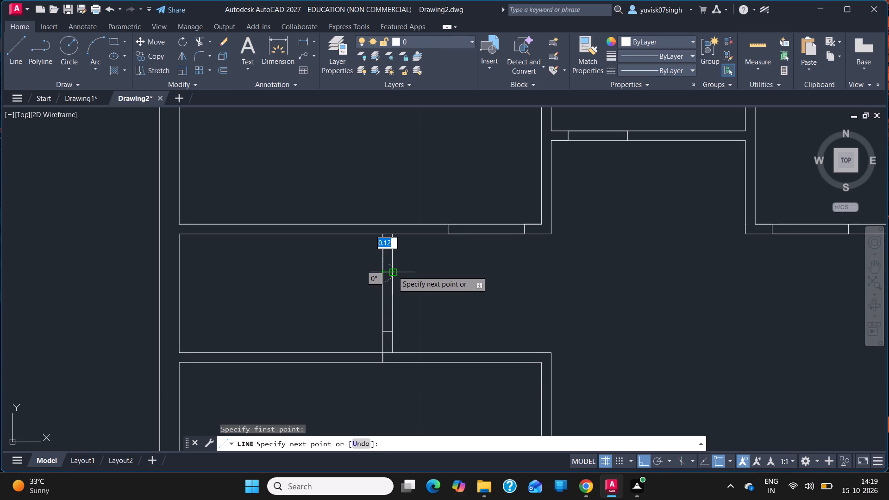
left_click_drag(393, 271, 394, 271)
left_click(394, 271)
key("Escape")
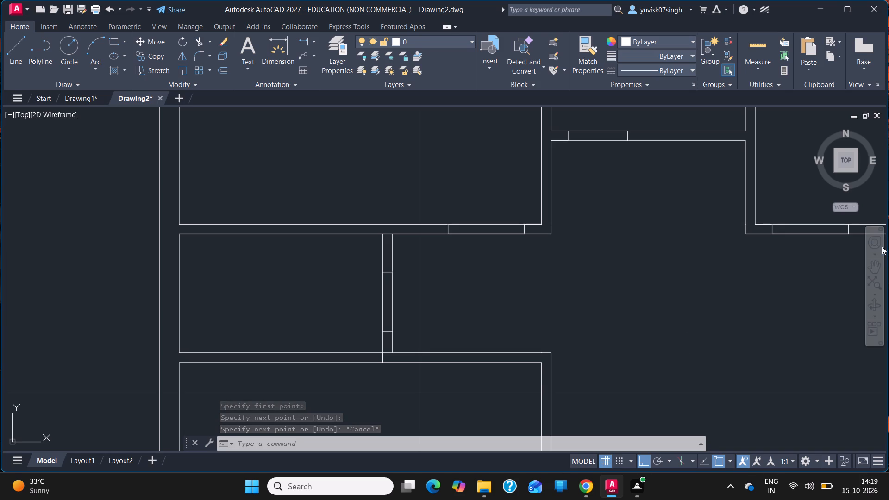
Outline a 0.9 door opening across the right wall of the left room below the partition, upward from its inner lower-right corner.
left_click(876, 265)
left_click_drag(636, 323, 624, 282)
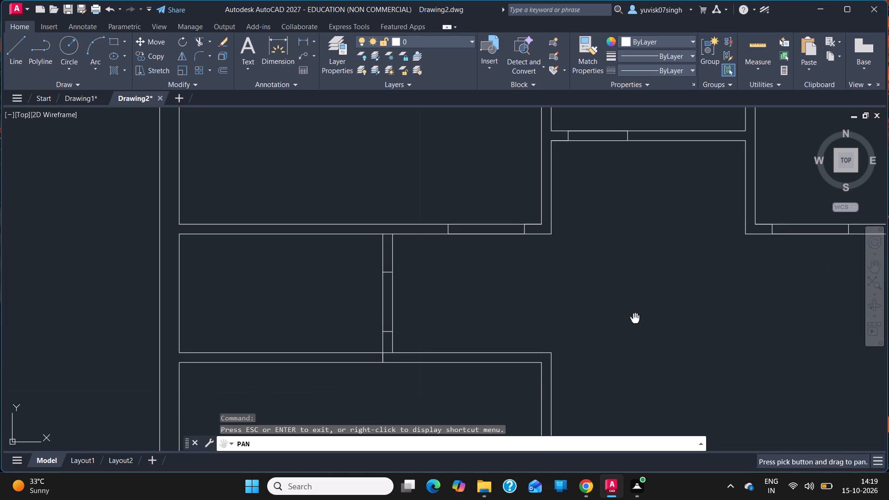
left_click_drag(624, 282, 590, 106)
left_click_drag(595, 212, 589, 197)
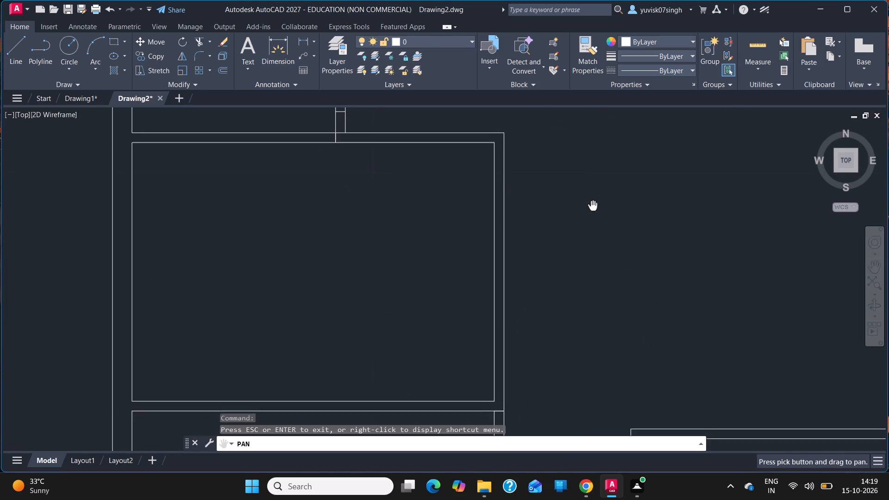
left_click_drag(589, 197, 588, 193)
key("Escape")
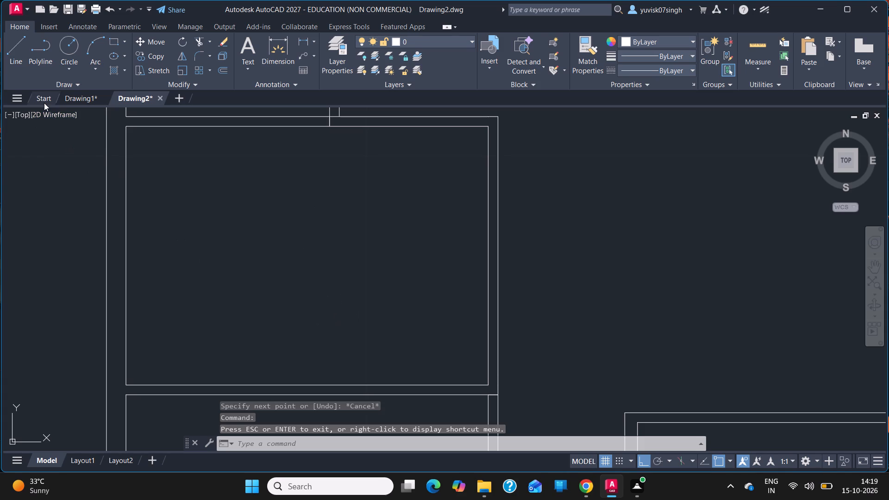
left_click(17, 55)
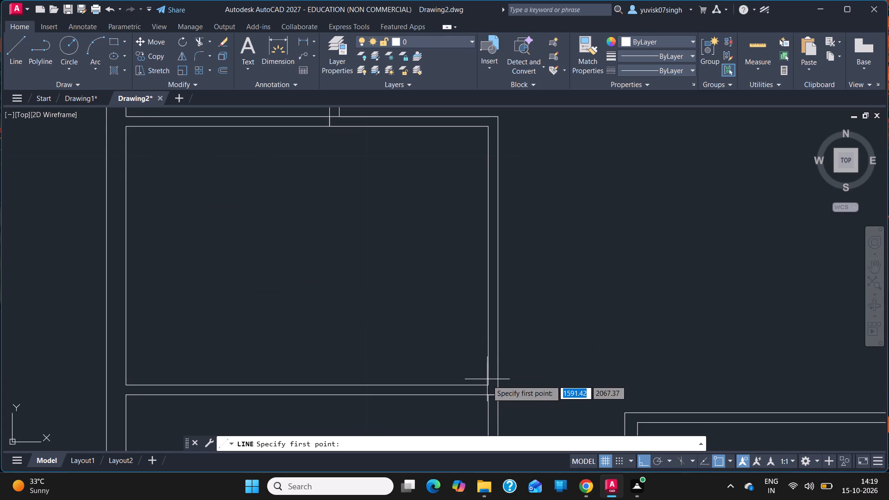
left_click_drag(488, 383, 497, 383)
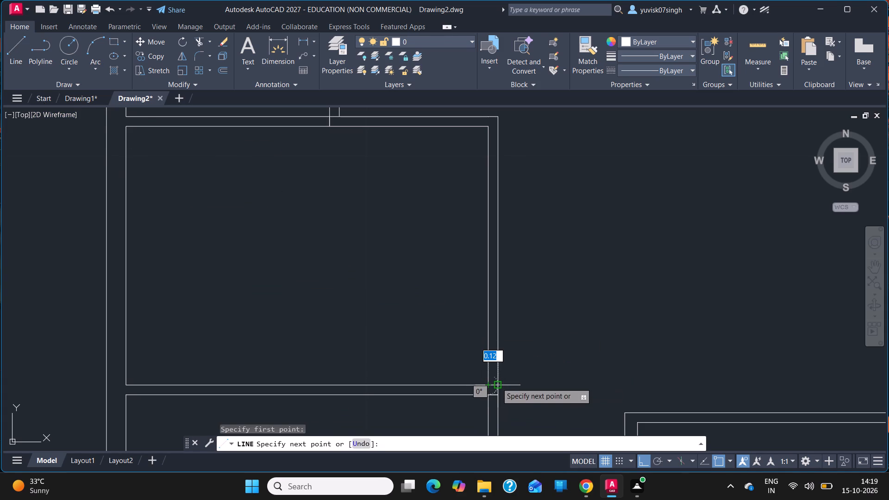
left_click_drag(497, 383, 497, 382)
left_click(497, 382)
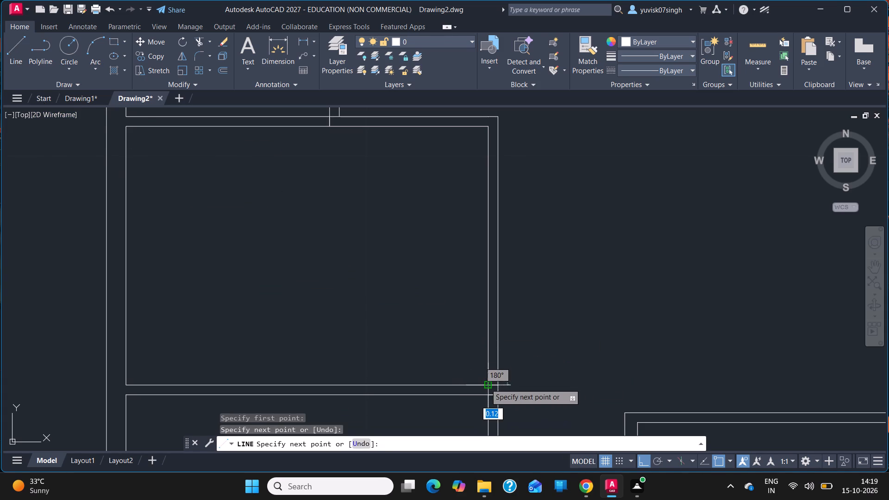
left_click_drag(486, 383, 478, 315)
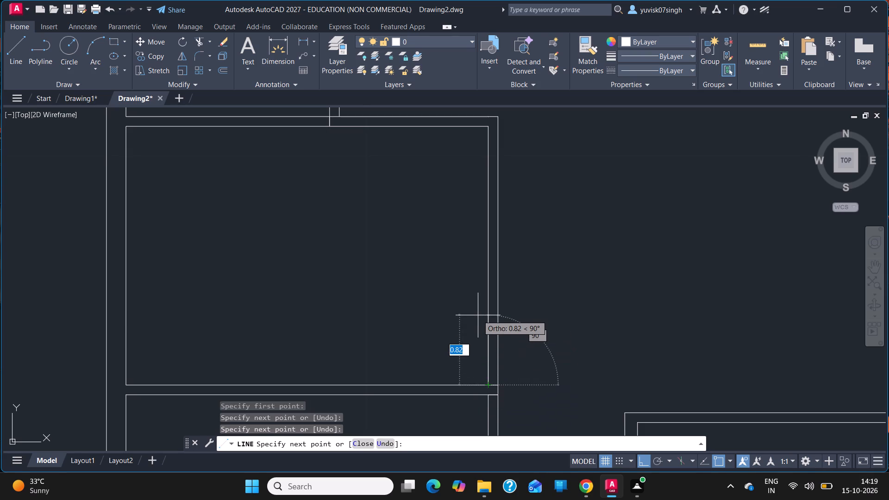
type("0.9")
key("Return")
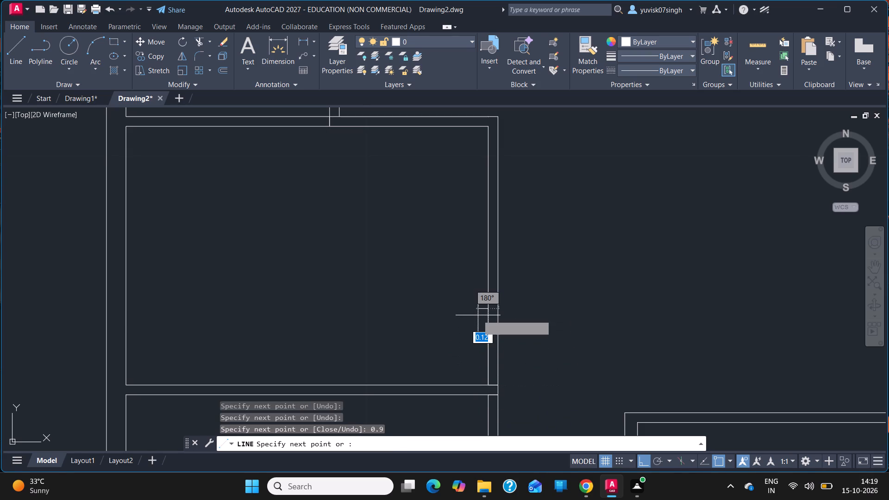
left_click(497, 312)
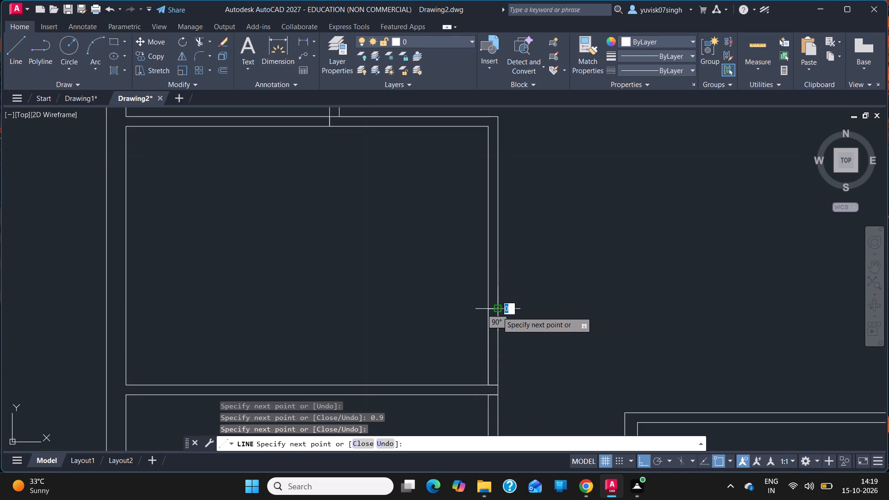
key("Escape")
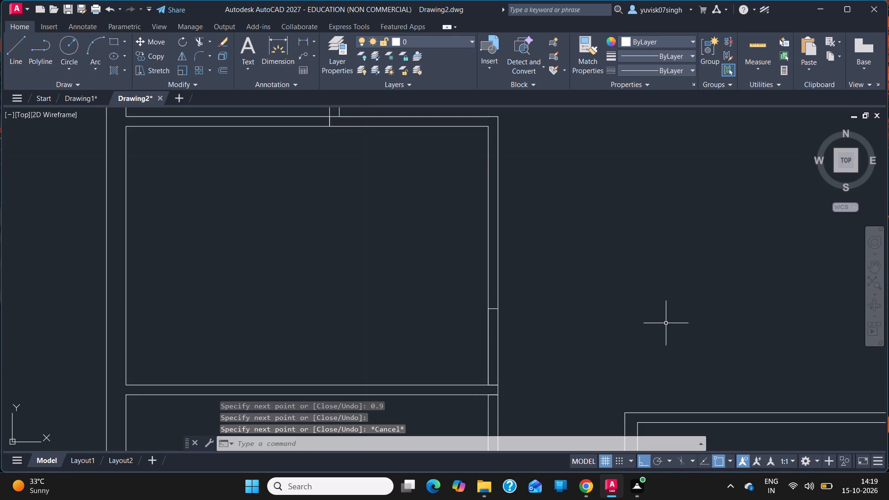
Outline a 0.62 opening in the short wall linking the bottom-left and lower-right rooms, starting 0.2 from its left end.
left_click(875, 269)
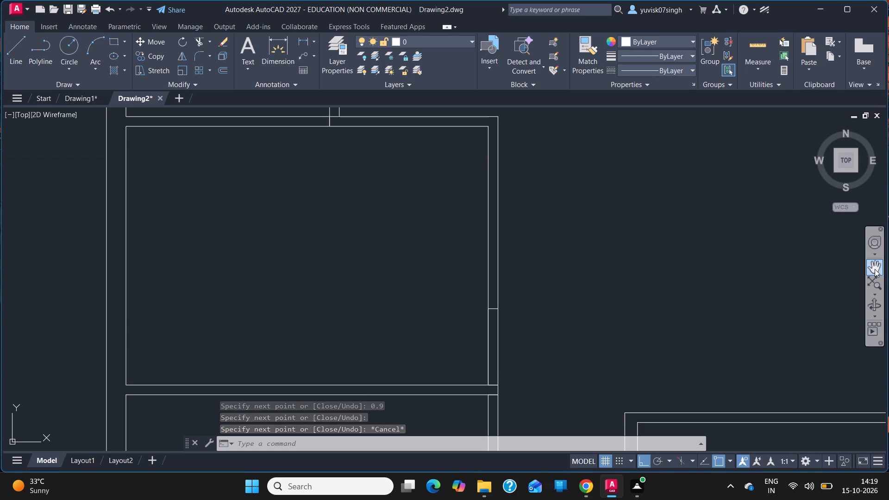
left_click_drag(665, 304, 616, 112)
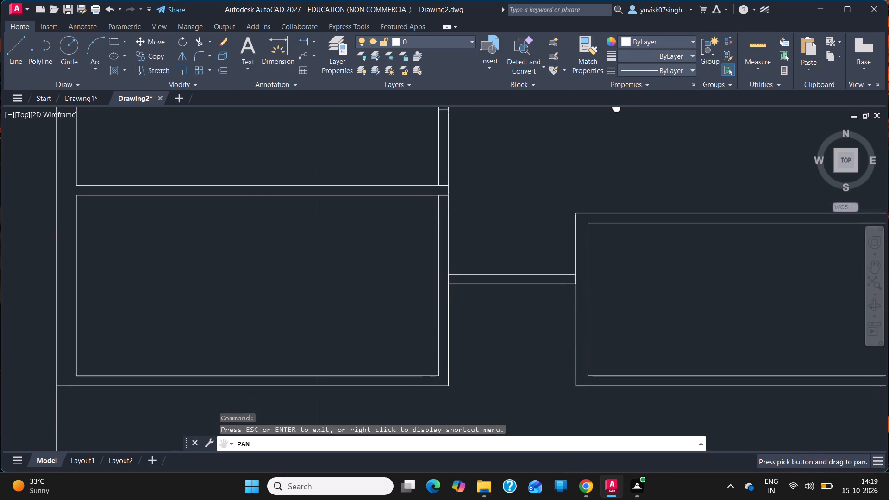
left_click_drag(616, 112, 588, 121)
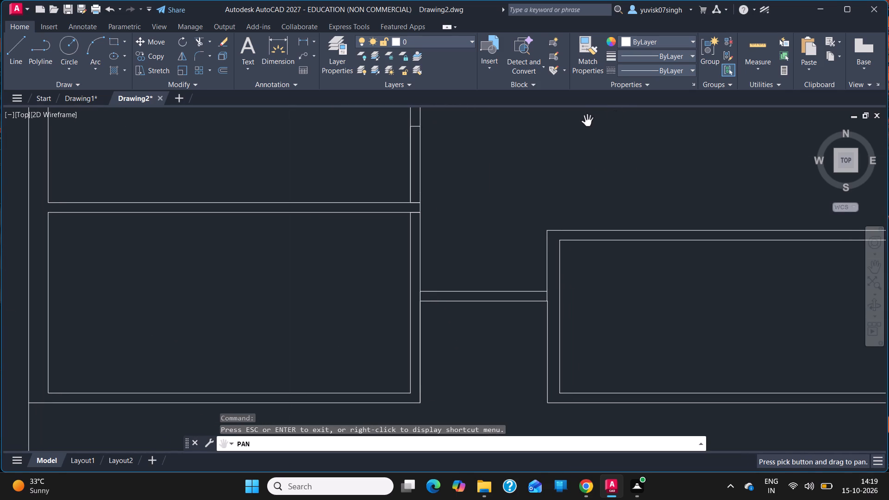
left_click(16, 55)
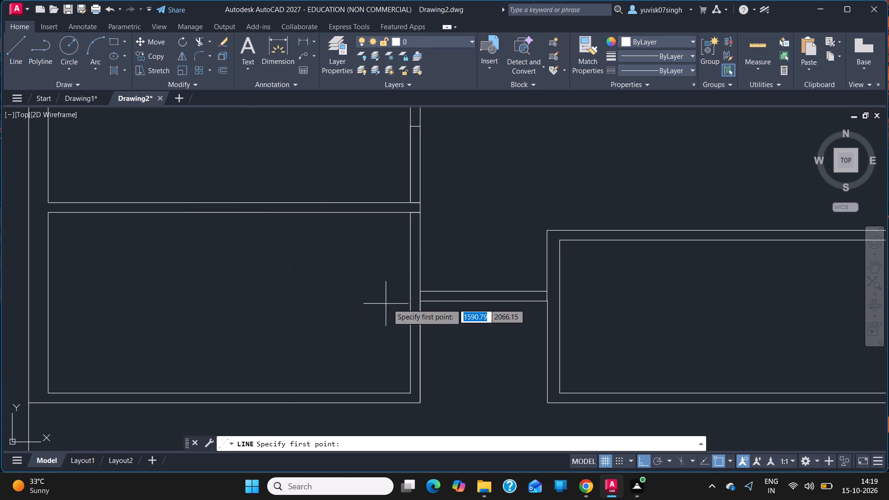
left_click_drag(421, 290, 429, 291)
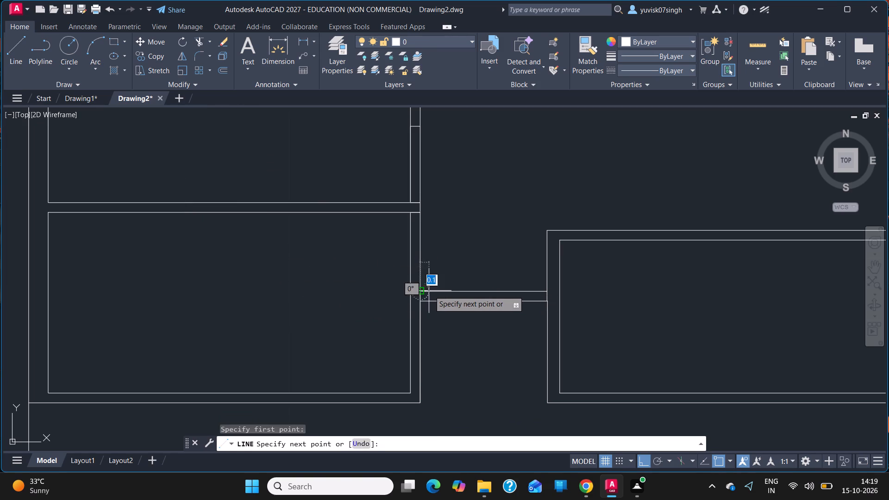
type("0.2")
key("Return")
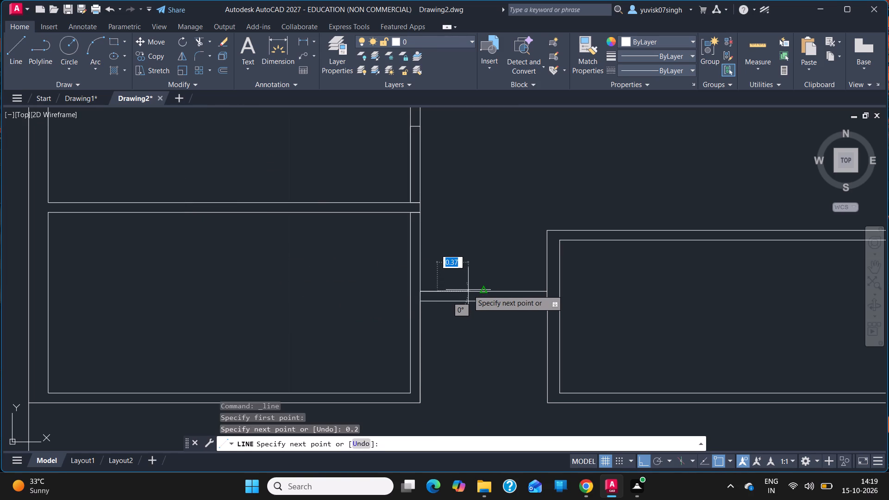
left_click(438, 303)
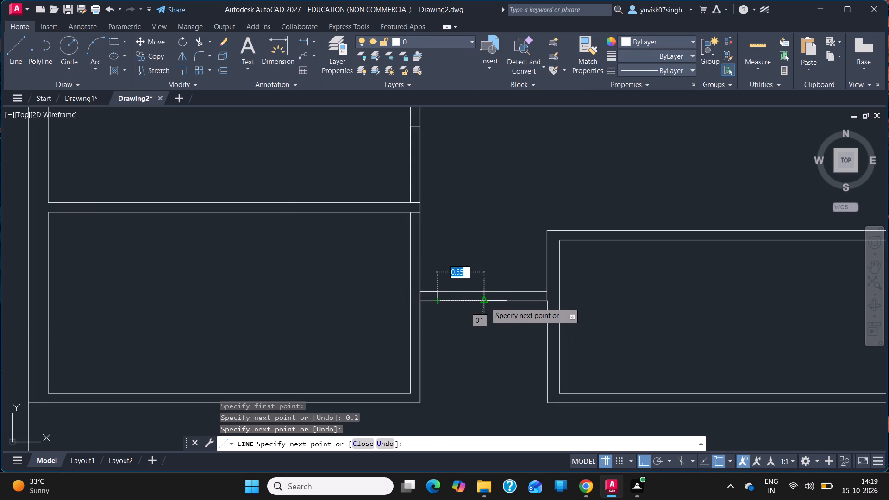
key("1")
key("Return")
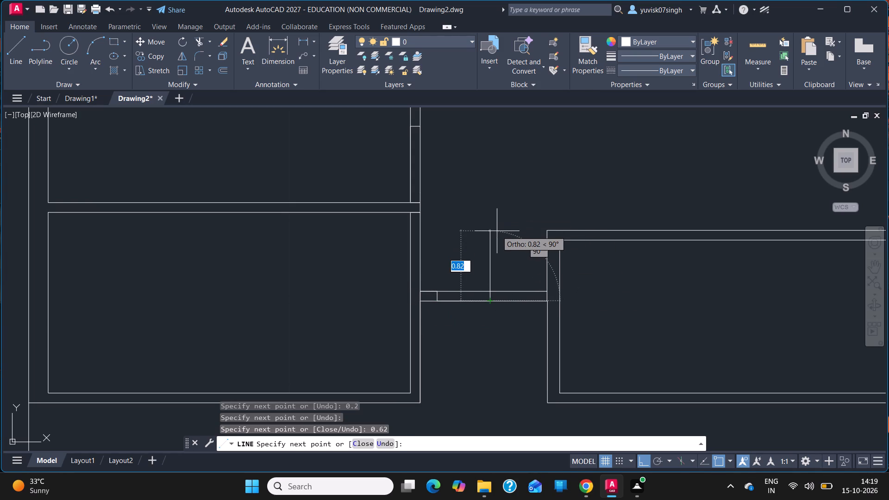
left_click(489, 289)
key("Escape")
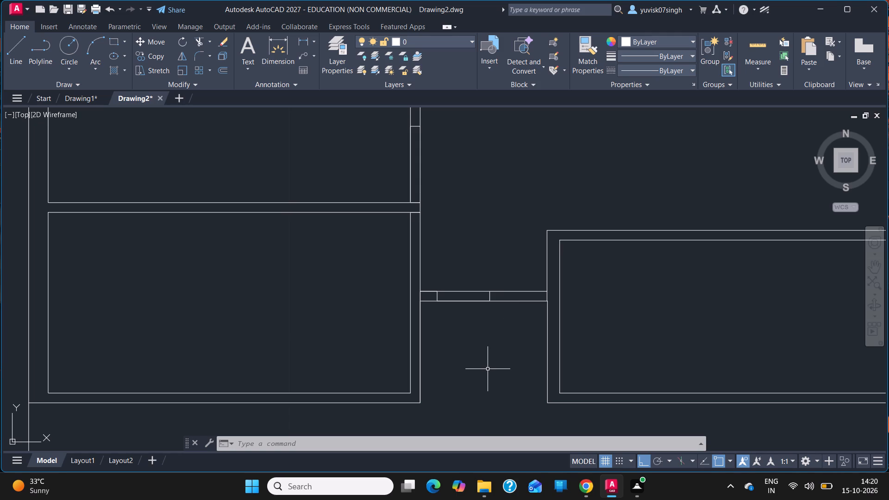
Draw a line 0.5 down from the lower-right room's inner upper-left corner, continuing across its left wall to the outer face.
left_click(23, 66)
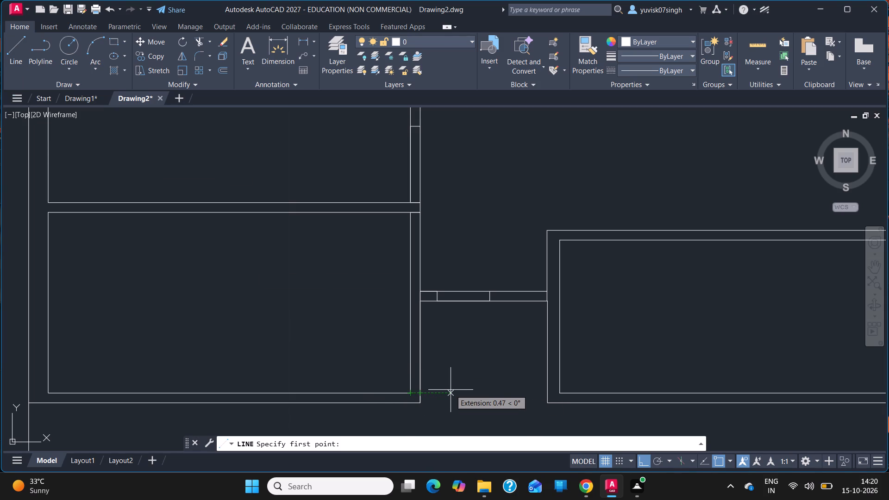
key("Escape")
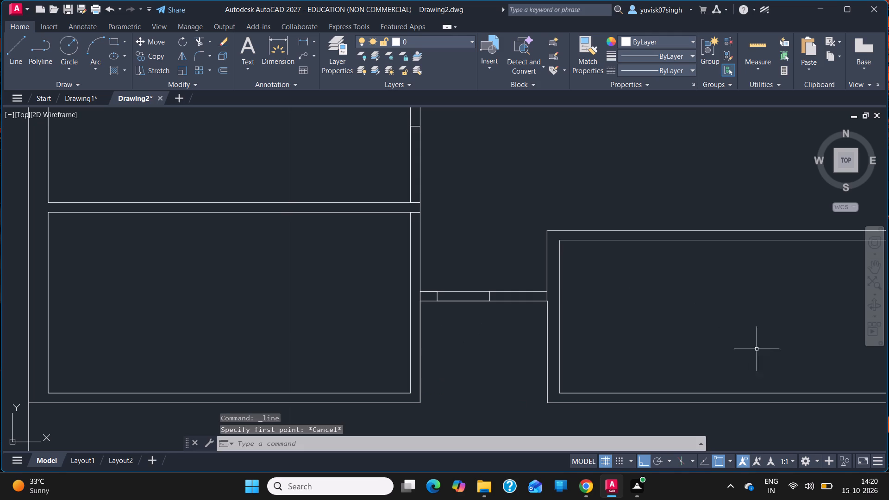
left_click(879, 264)
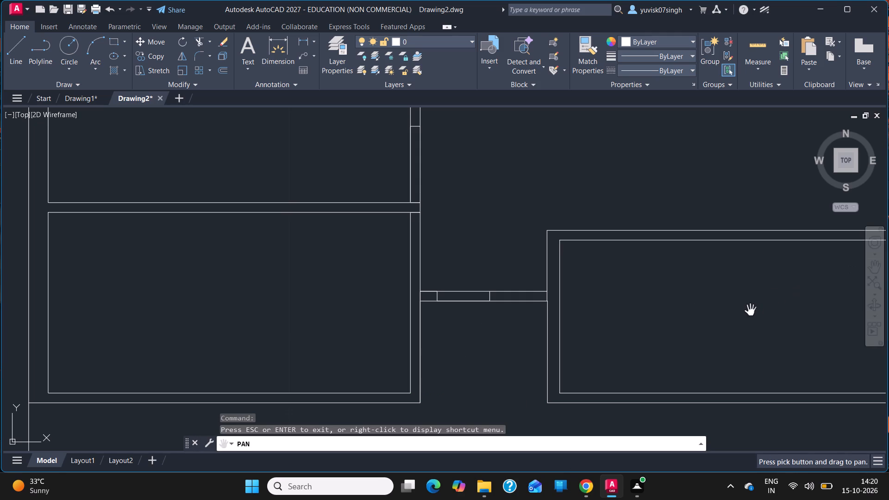
left_click_drag(748, 311, 674, 321)
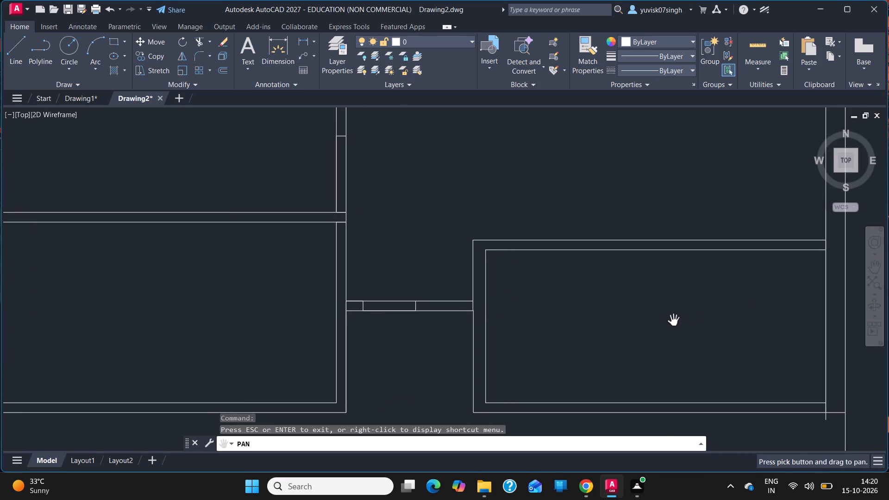
left_click(14, 50)
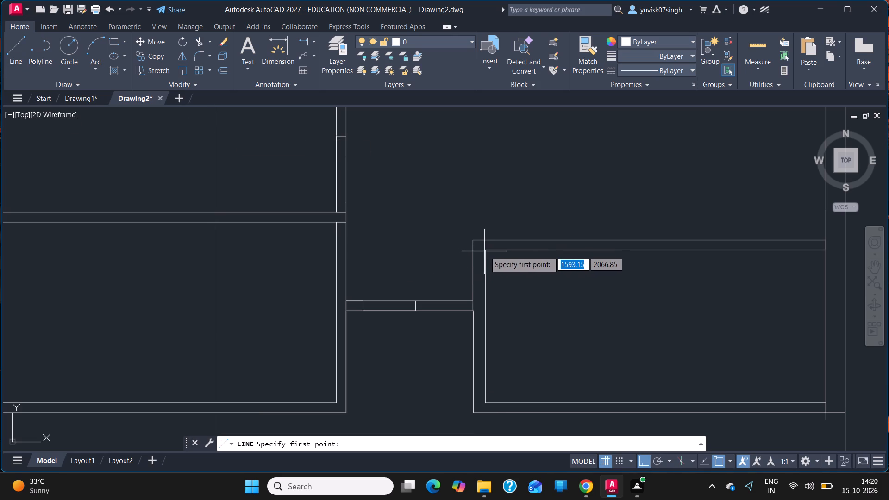
left_click_drag(485, 252, 485, 270)
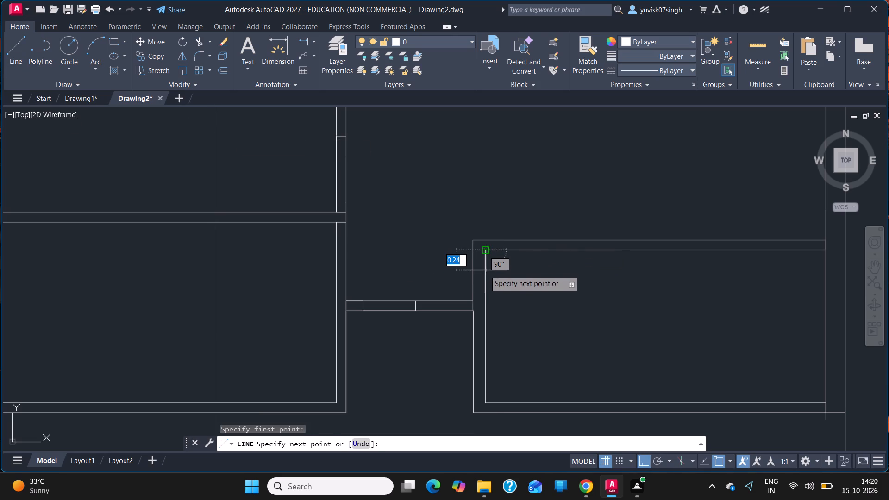
type("0.2")
key("Return")
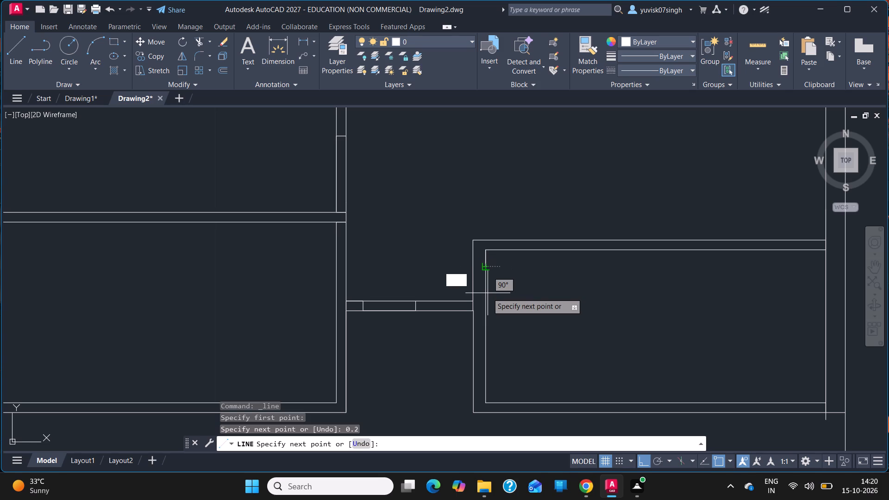
key("ctrl+z")
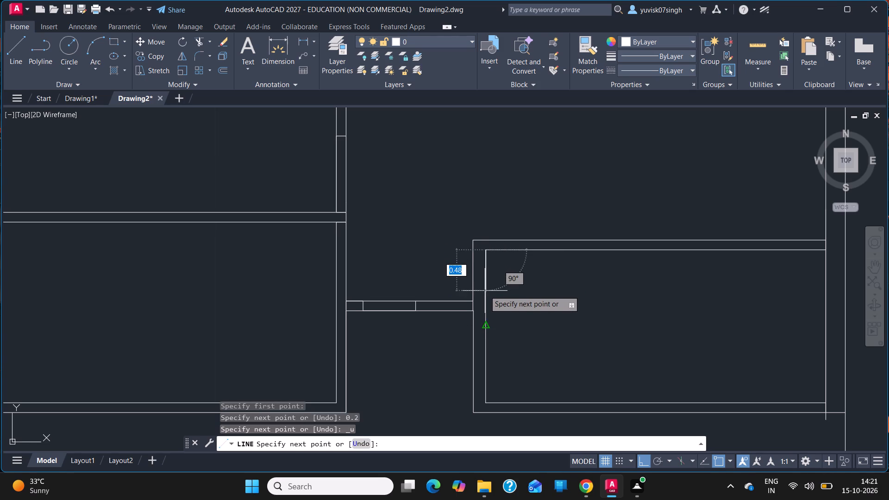
type("0.5")
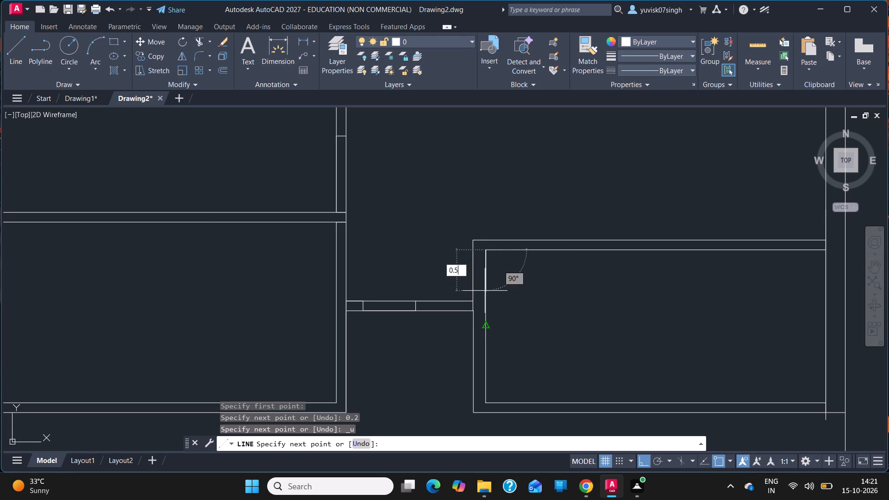
key("Return")
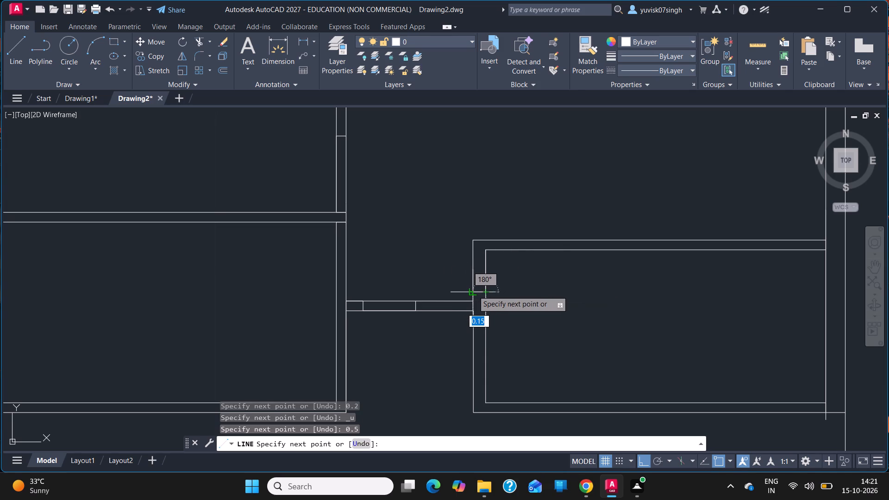
left_click(473, 291)
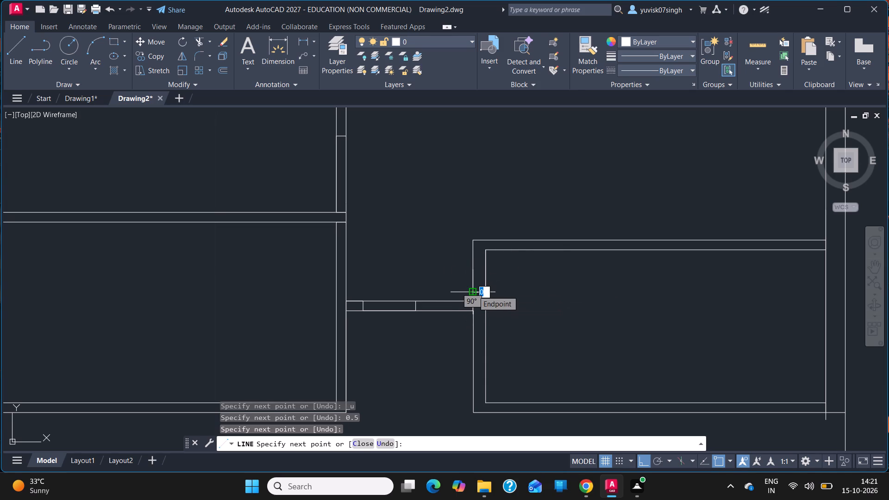
key("Escape")
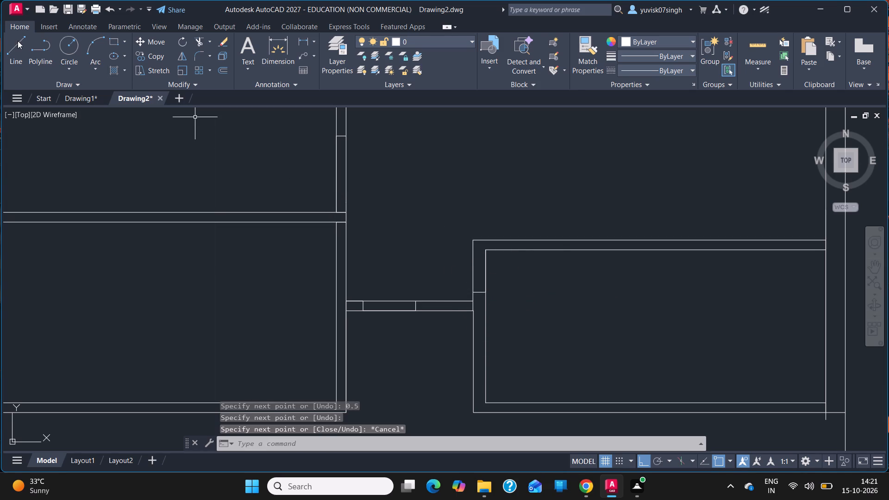
Close the top of the 0.5 opening with a line across the left wall at the lower-right room's inner upper-left corner.
left_click(18, 41)
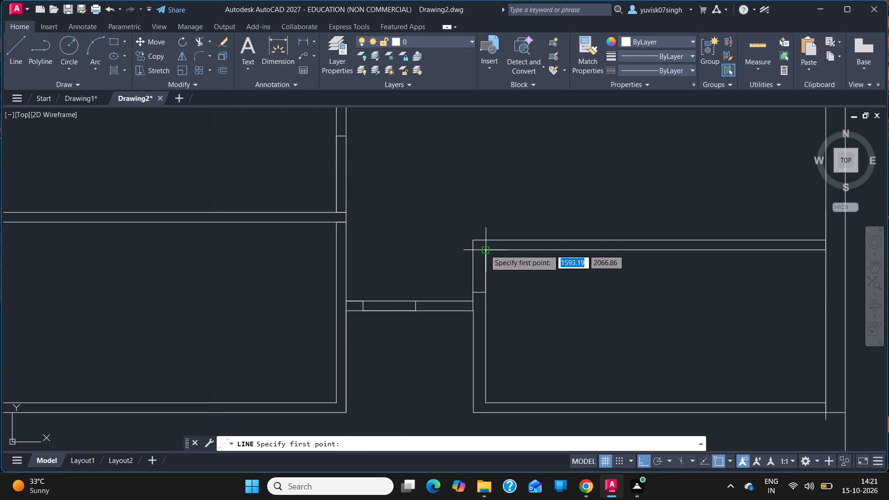
left_click_drag(485, 250, 475, 250)
left_click(475, 250)
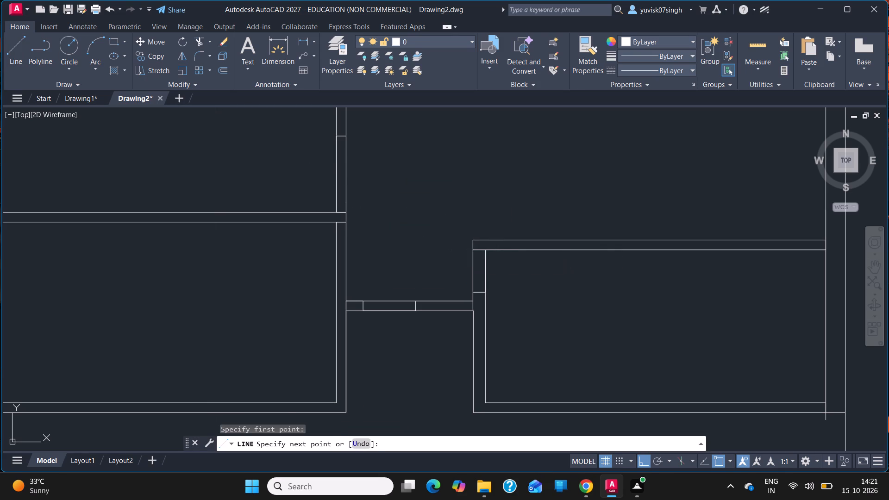
key("Escape")
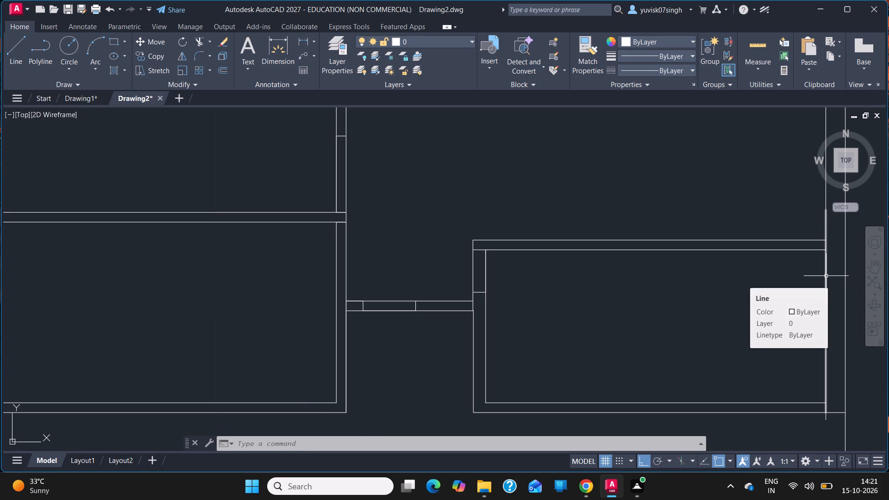
Draw lines 0.15 down from the bottom-left room's outer lower-right corner, across to the lower-right room, and up to its outer lower-left corner.
left_click(873, 269)
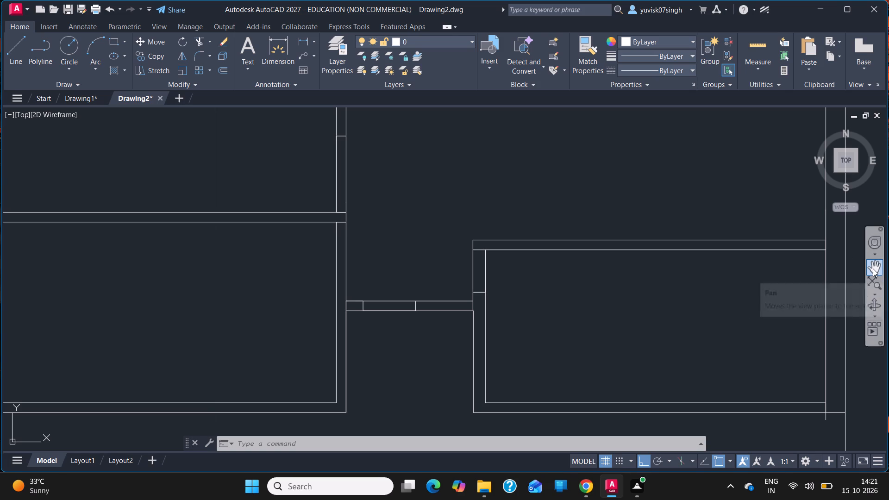
left_click_drag(645, 317, 603, 180)
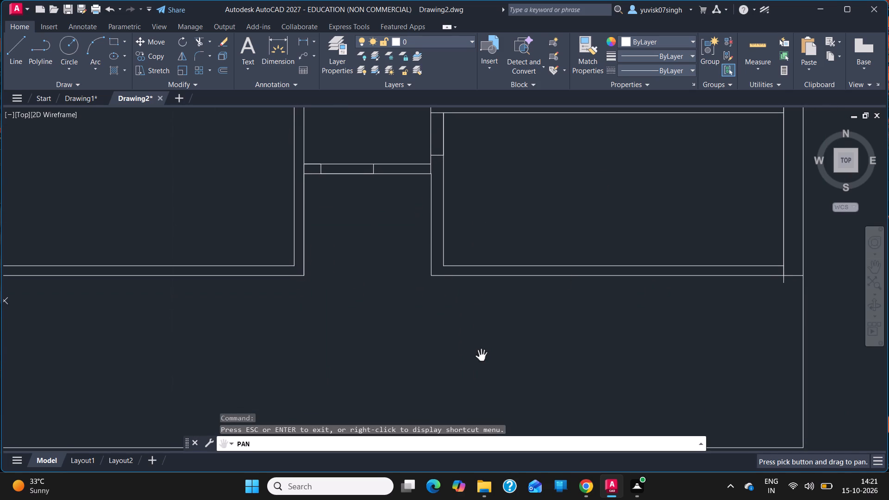
left_click_drag(481, 356, 510, 348)
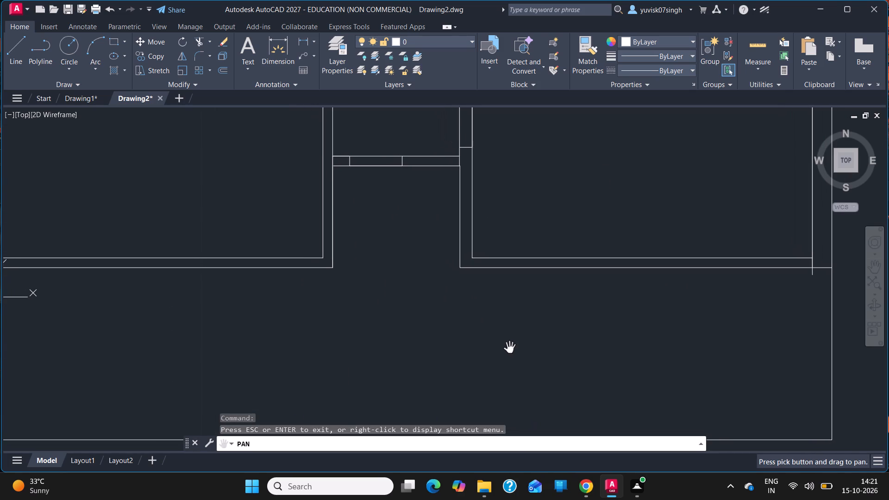
left_click(9, 45)
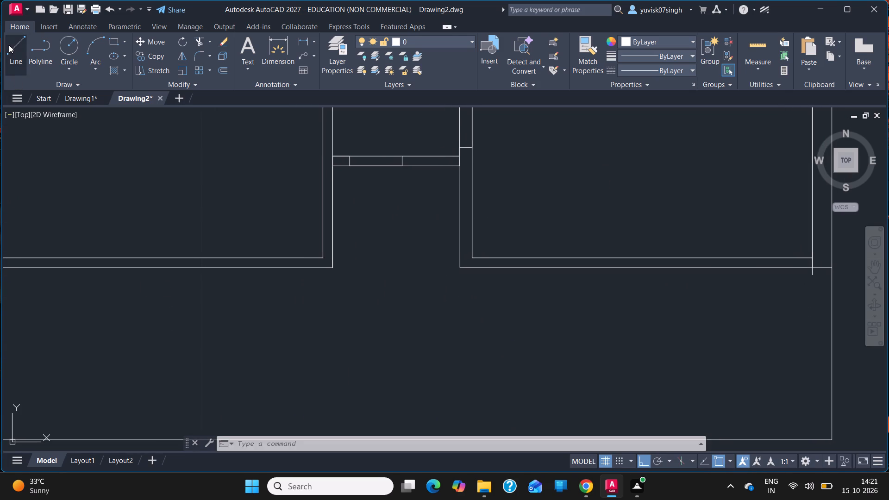
left_click_drag(330, 266, 331, 286)
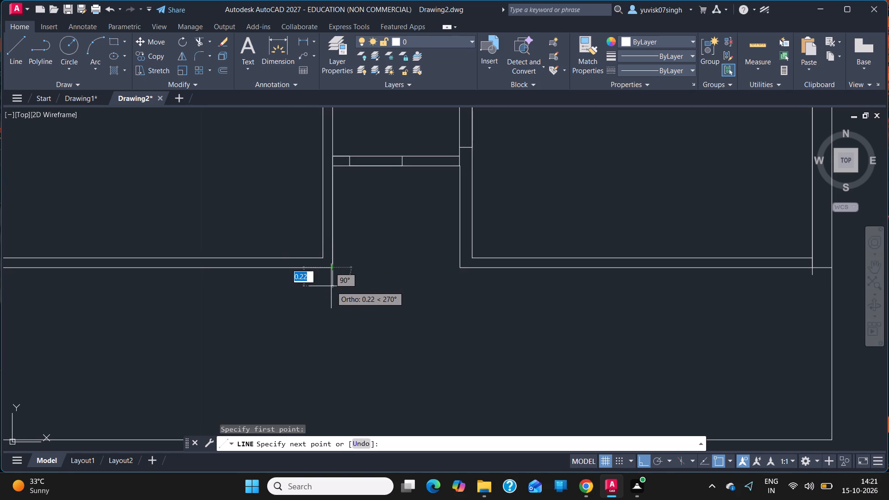
type("0.15")
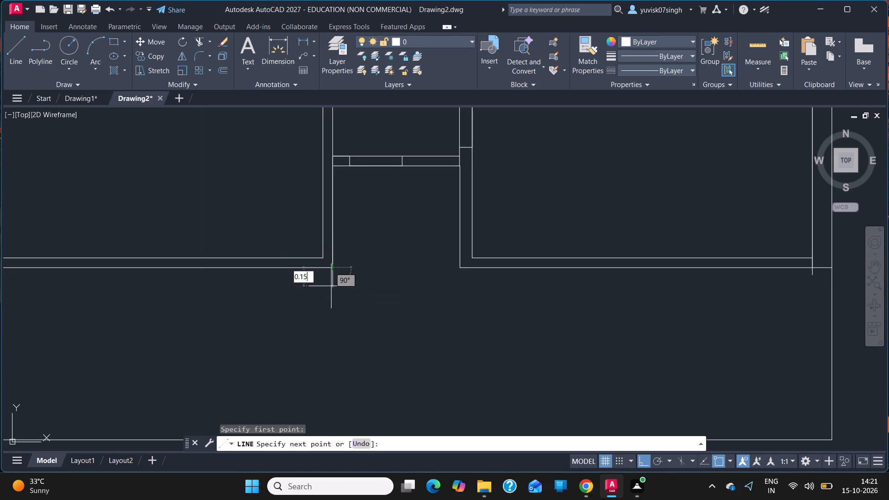
key("Return")
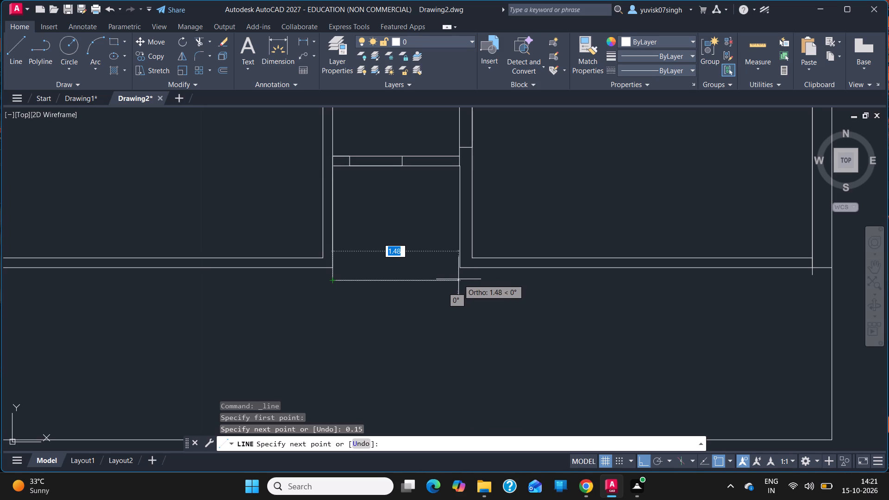
left_click_drag(460, 280, 460, 269)
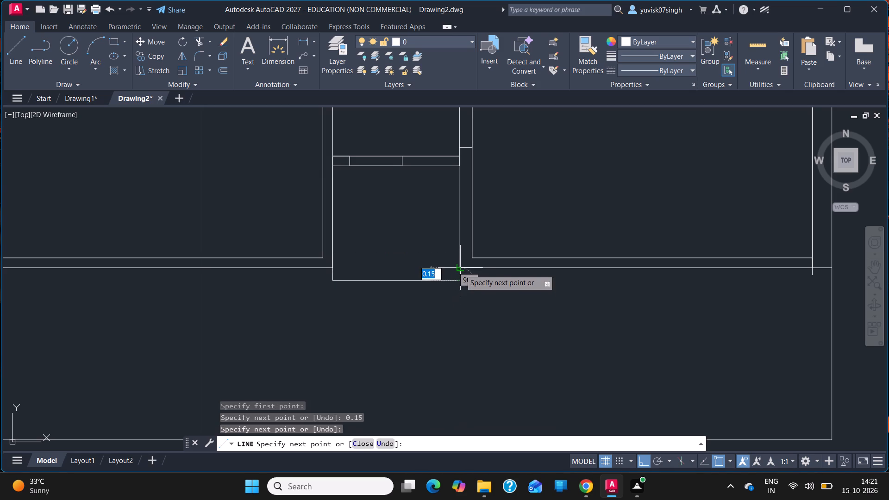
left_click(460, 269)
key("Escape")
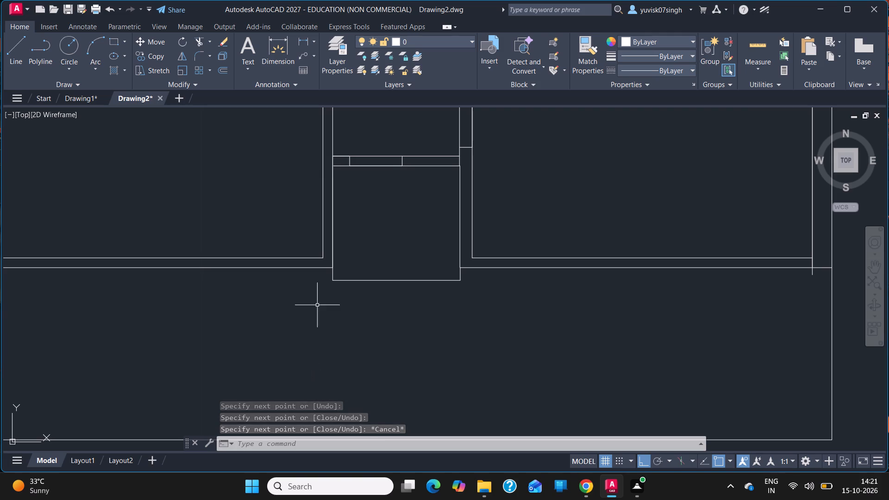
Trim the wall lines out of the door openings in the three upper rooms' bottom walls and the small left room's right wall.
scroll(465, 338, "down", 1, "ctrl")
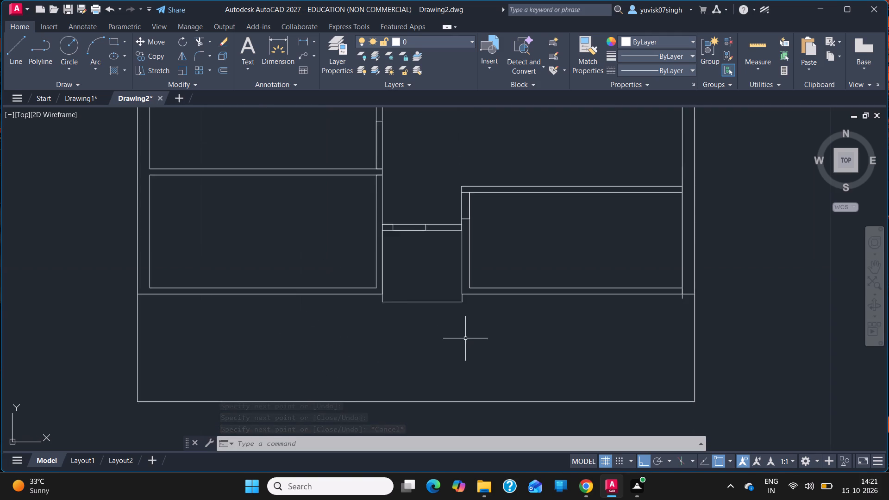
scroll(465, 338, "down", 1, "ctrl")
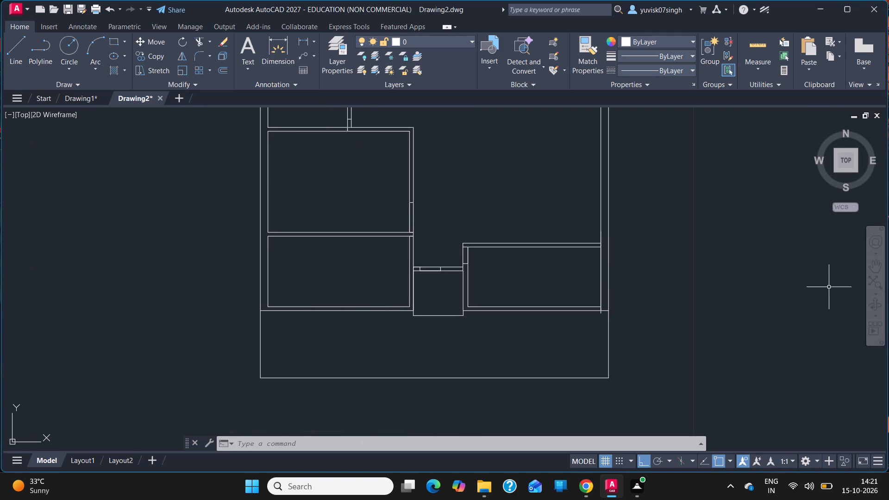
left_click(873, 268)
left_click_drag(678, 230, 678, 254)
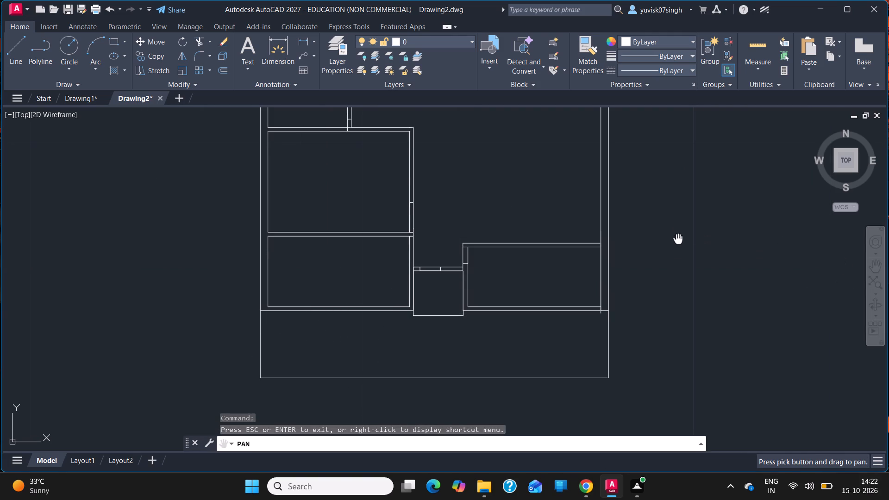
left_click_drag(678, 254, 667, 344)
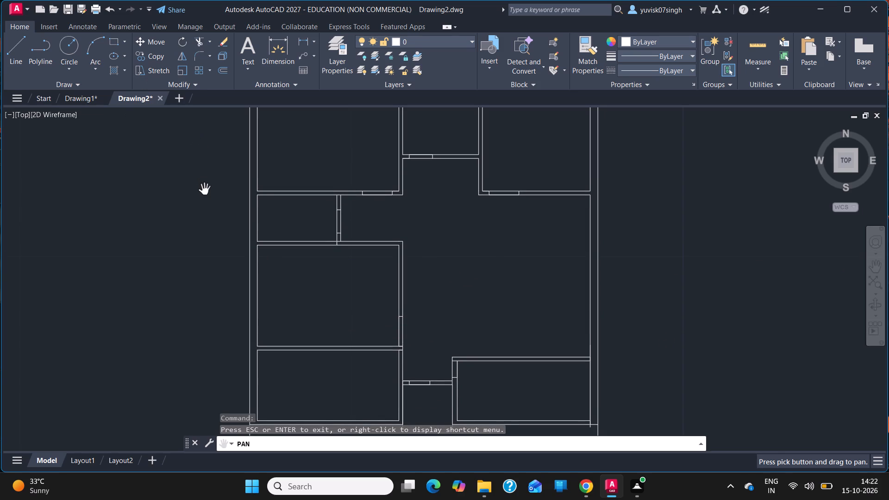
type("tr")
key("Escape")
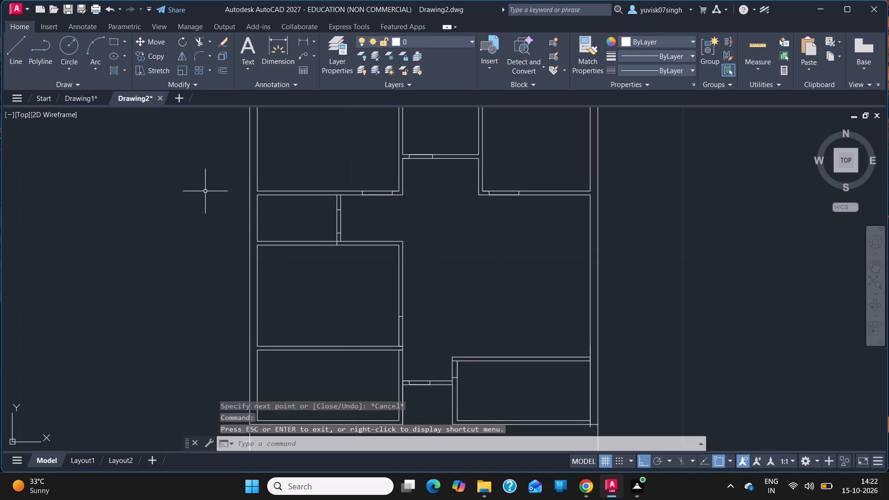
type("trim")
key("Return")
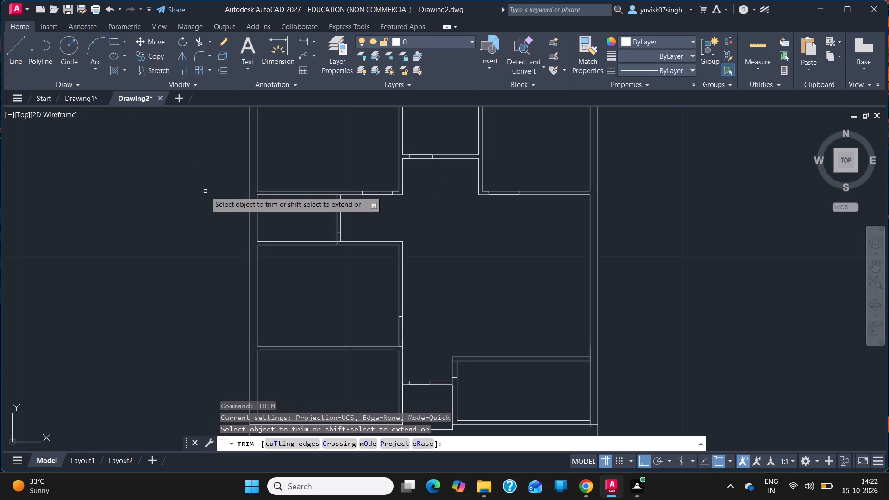
left_click_drag(418, 173, 414, 149)
left_click_drag(509, 218, 501, 170)
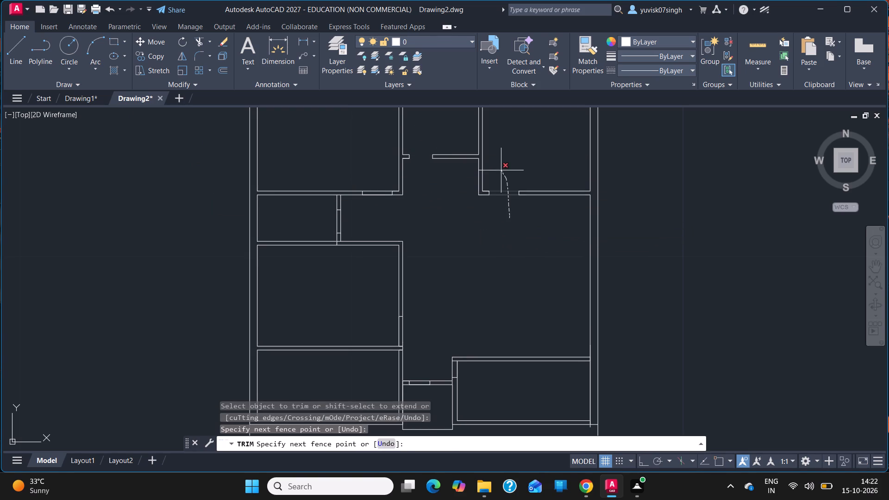
left_click_drag(501, 170, 501, 169)
left_click_drag(376, 216, 373, 183)
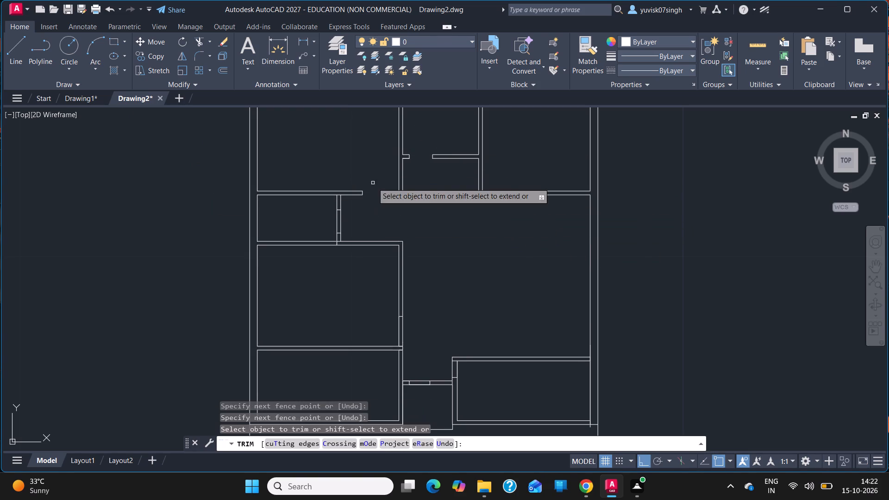
left_click_drag(347, 222, 312, 219)
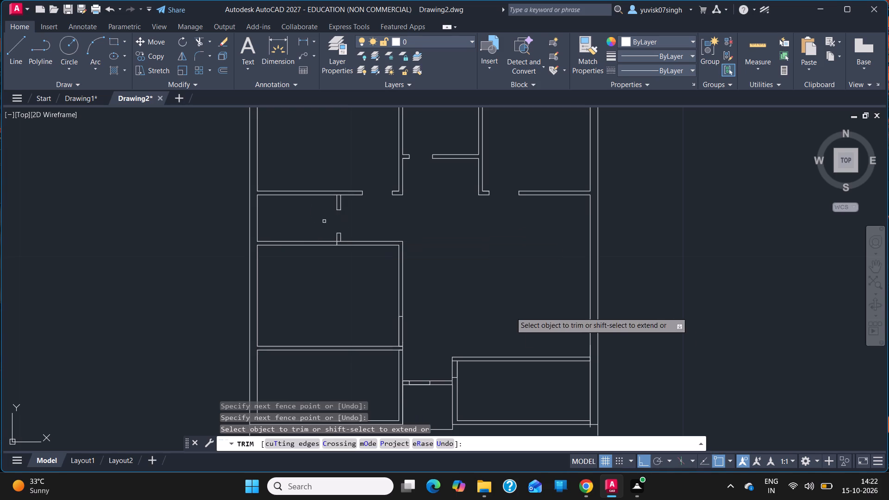
Trim the wall lines out of the openings in the left room's right wall, the short linking wall and the lower-right room's left wall.
left_click_drag(417, 330, 356, 331)
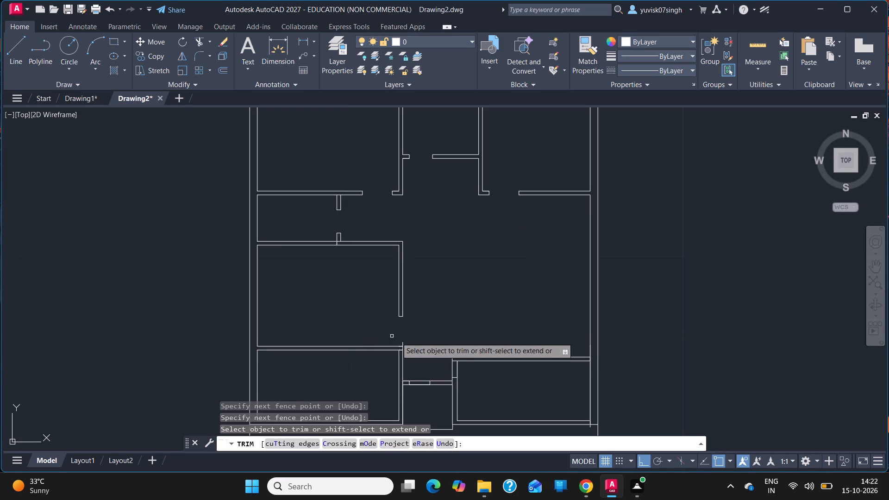
left_click_drag(418, 363, 425, 392)
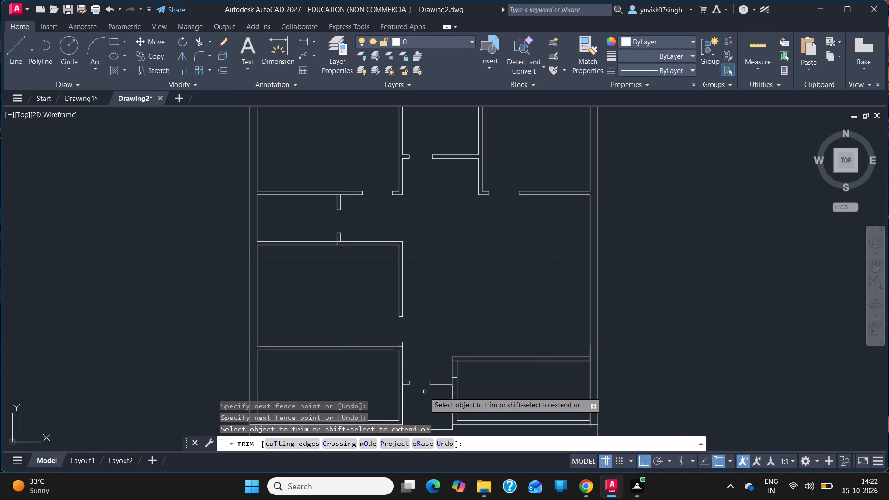
left_click_drag(437, 369, 465, 372)
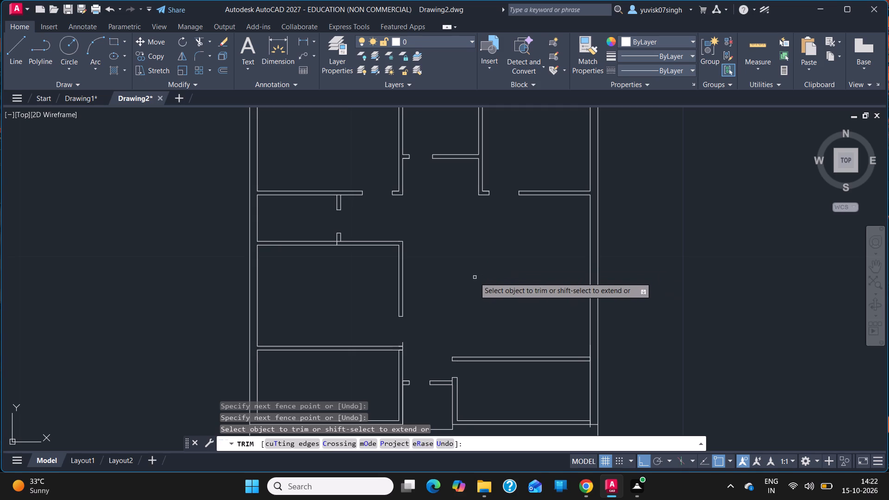
key("Escape")
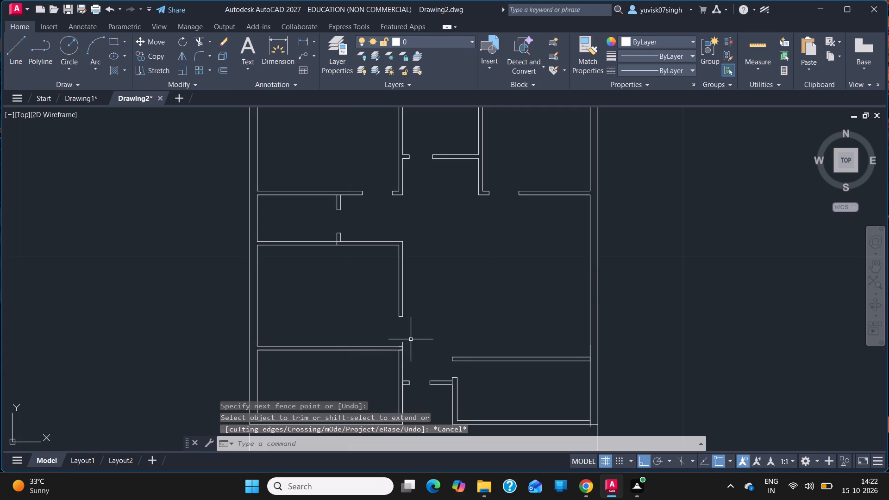
Delete the leftover short vertical line at the lower jamb of the left room's 0.9 door opening.
left_click(403, 342)
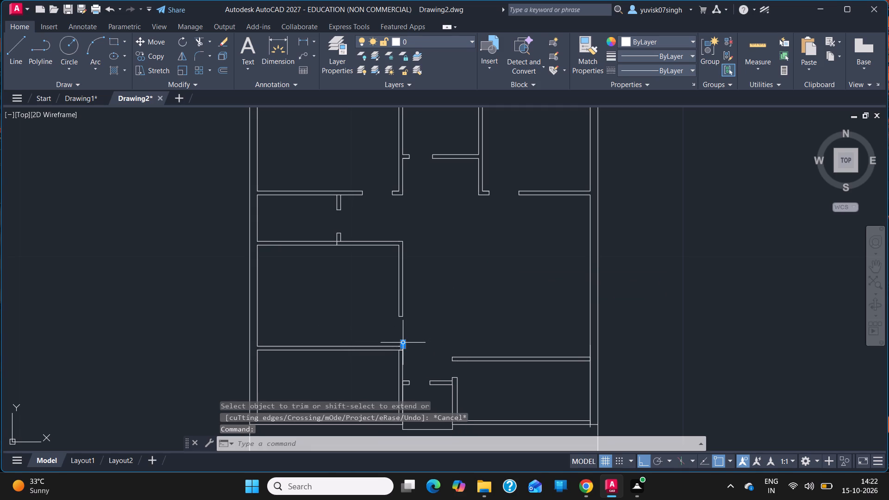
key("Delete")
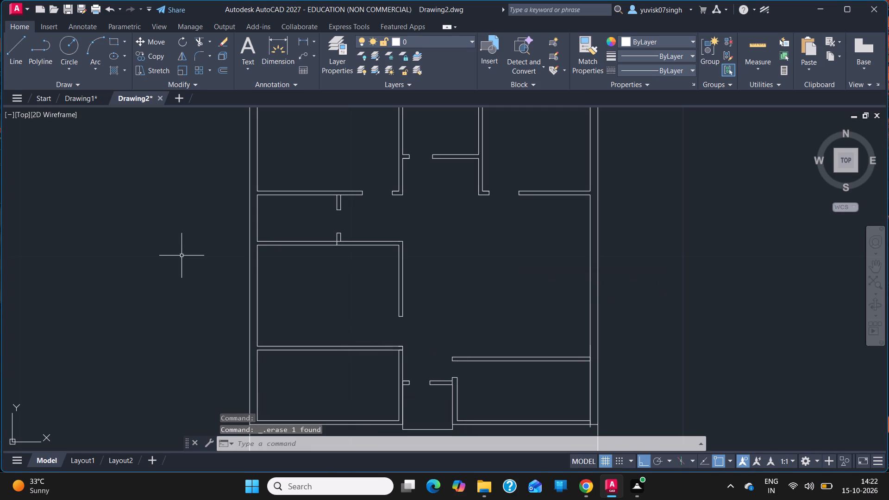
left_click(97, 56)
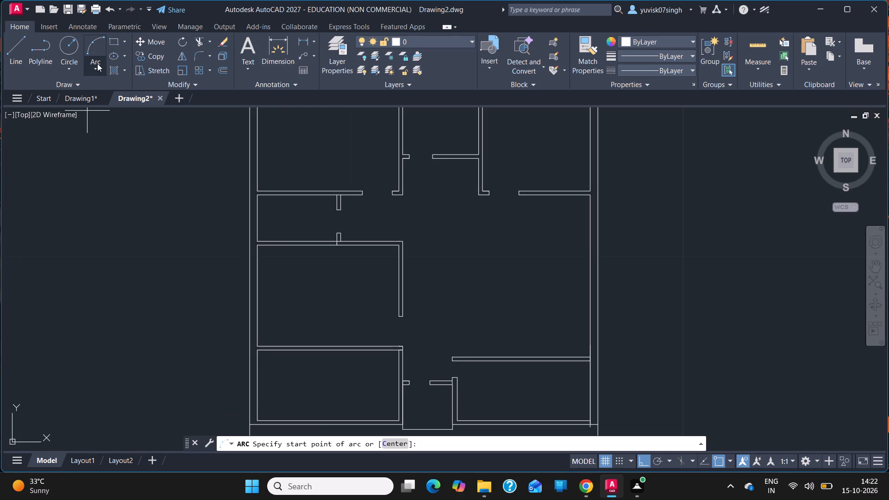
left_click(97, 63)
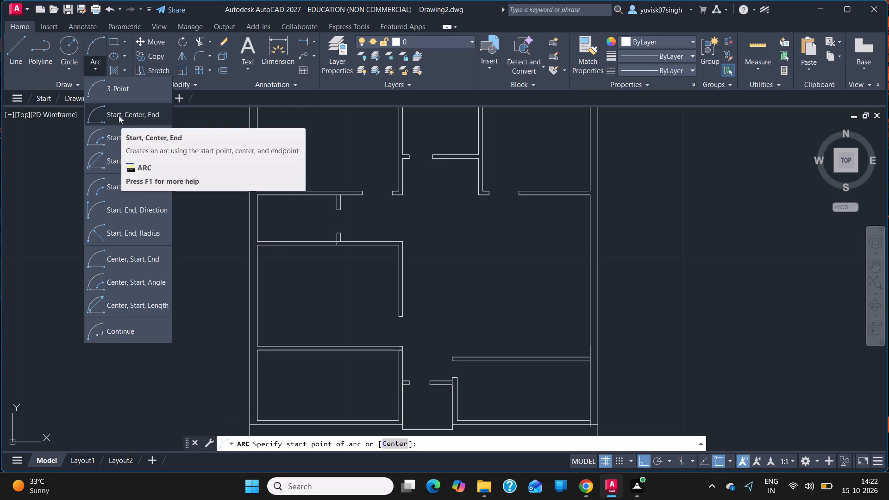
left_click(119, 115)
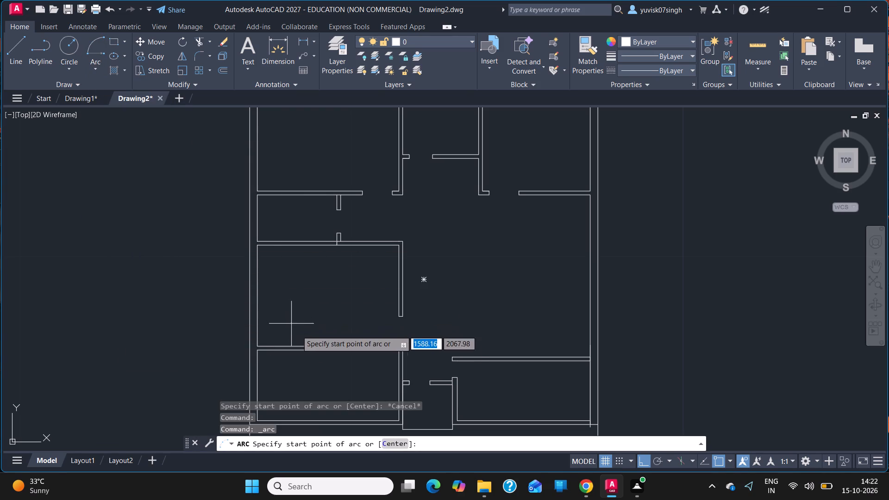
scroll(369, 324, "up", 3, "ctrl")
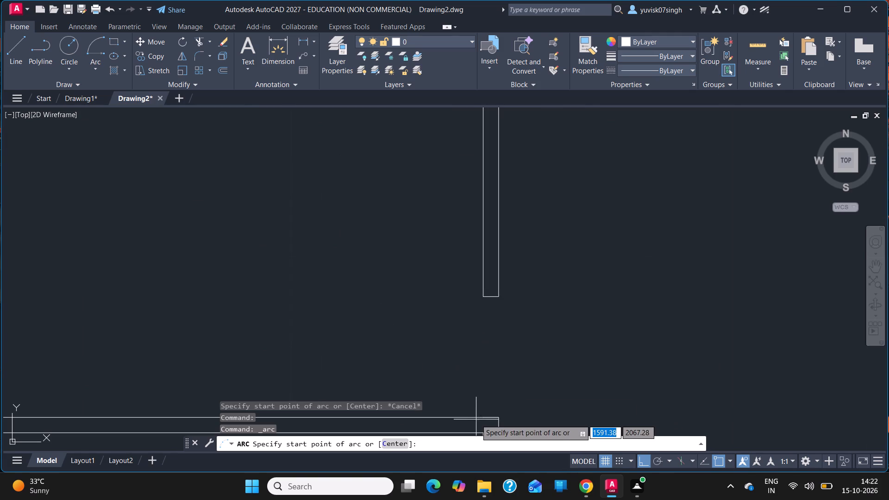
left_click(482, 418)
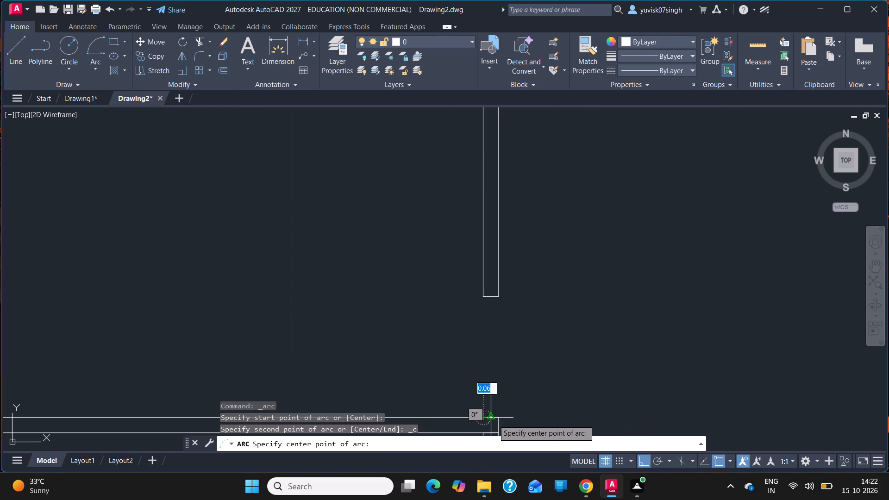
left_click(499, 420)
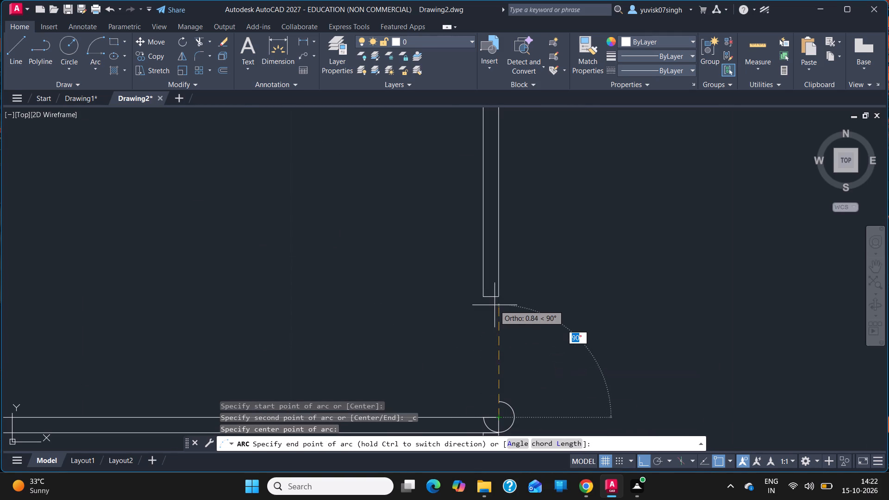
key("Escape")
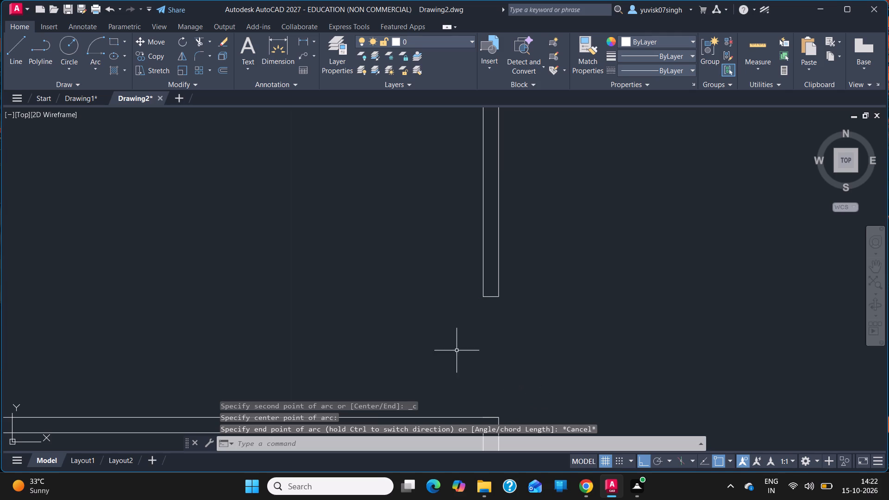
Start another arc for the door swing at the left room's 0.9 opening.
left_click(89, 63)
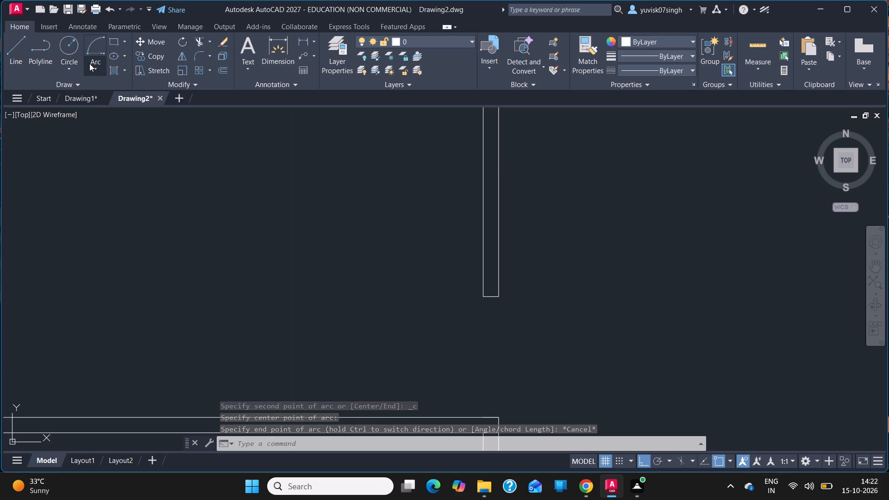
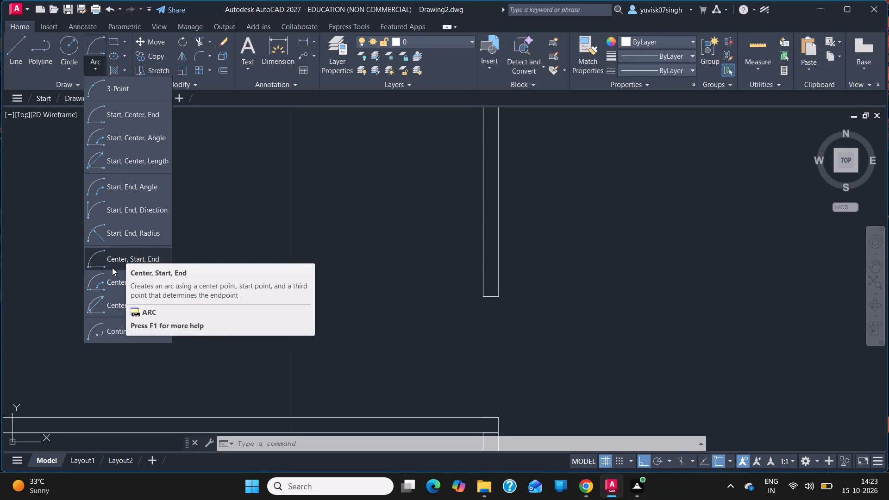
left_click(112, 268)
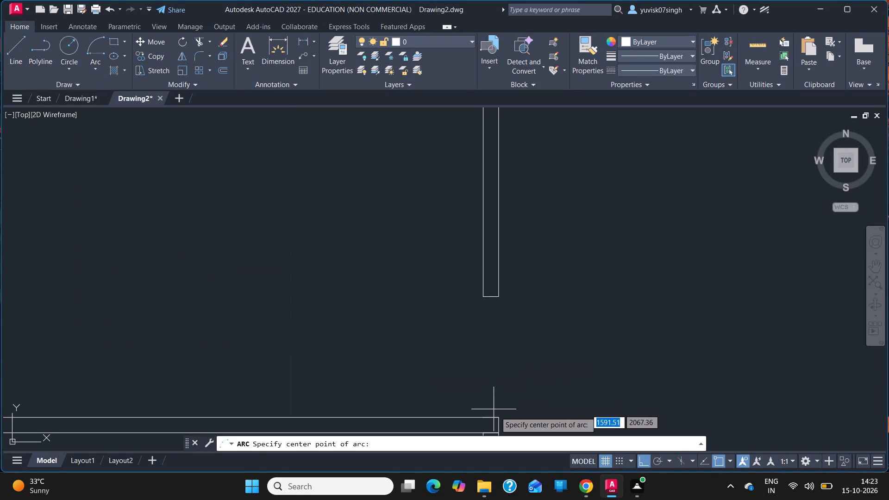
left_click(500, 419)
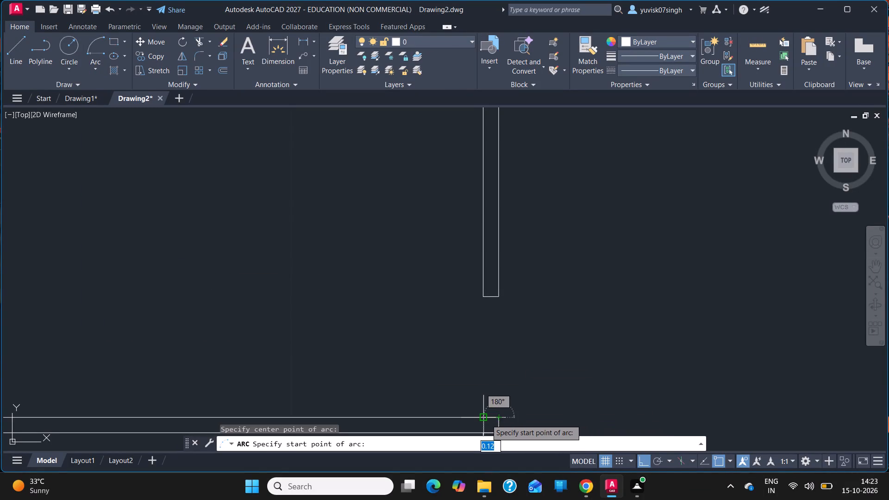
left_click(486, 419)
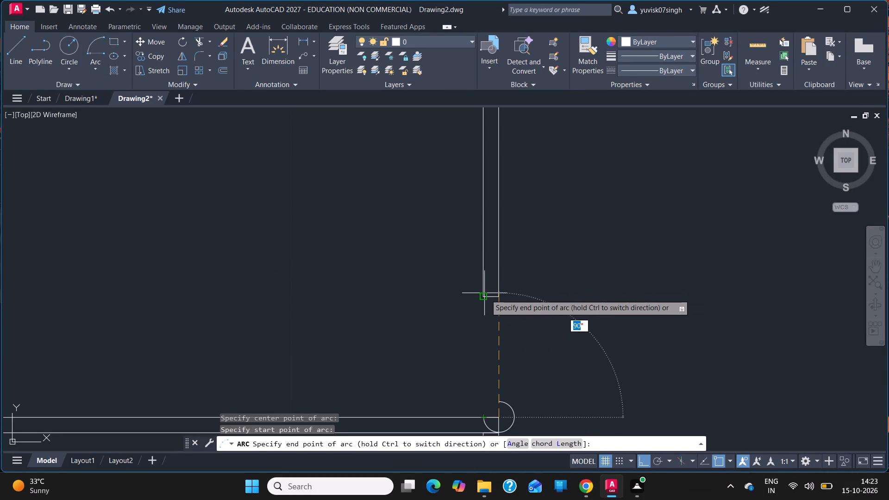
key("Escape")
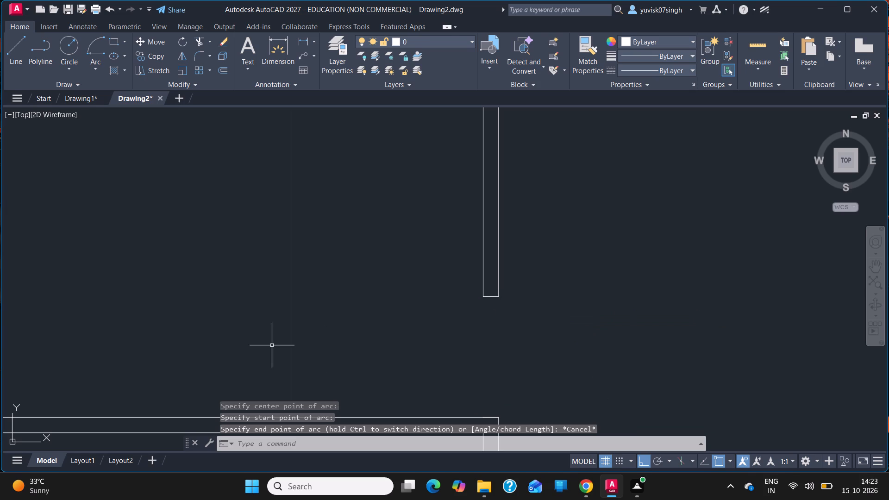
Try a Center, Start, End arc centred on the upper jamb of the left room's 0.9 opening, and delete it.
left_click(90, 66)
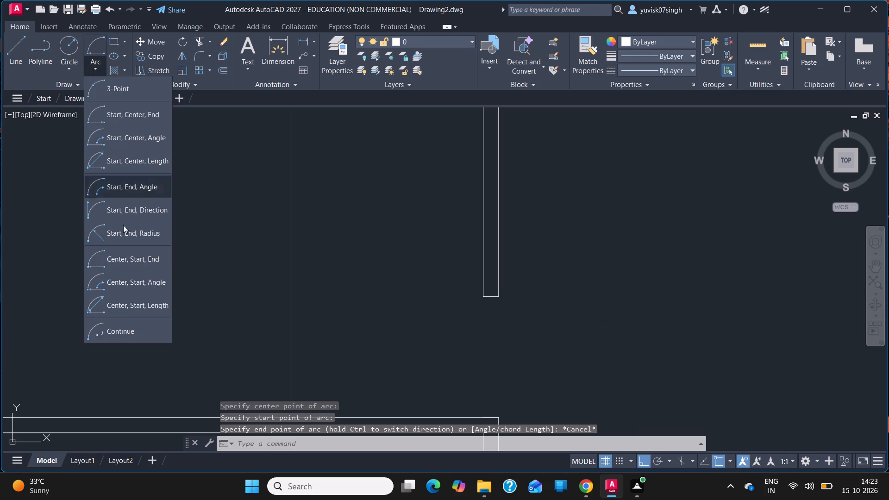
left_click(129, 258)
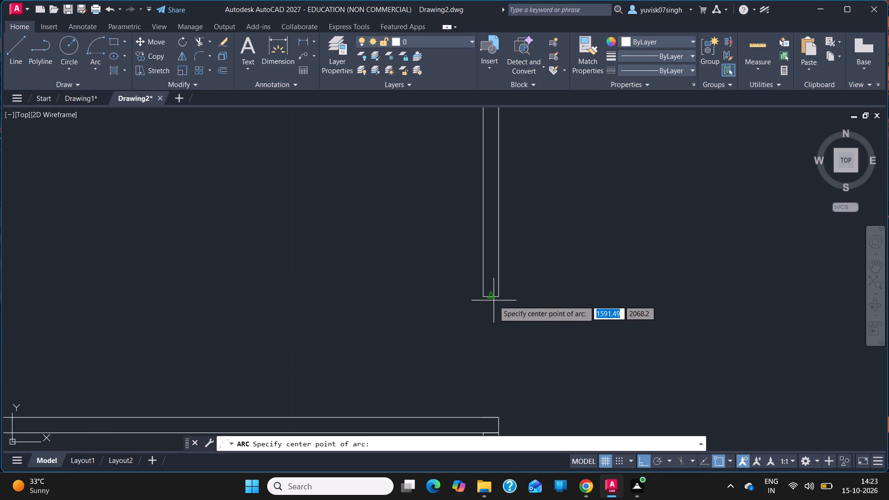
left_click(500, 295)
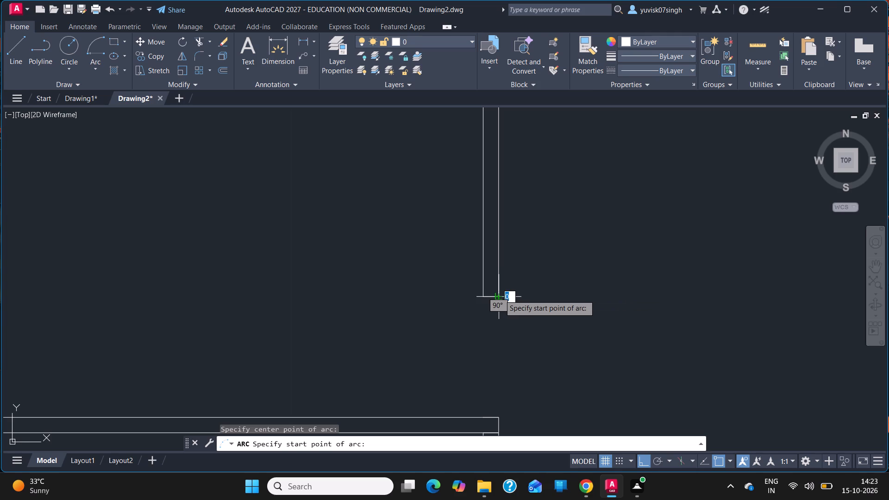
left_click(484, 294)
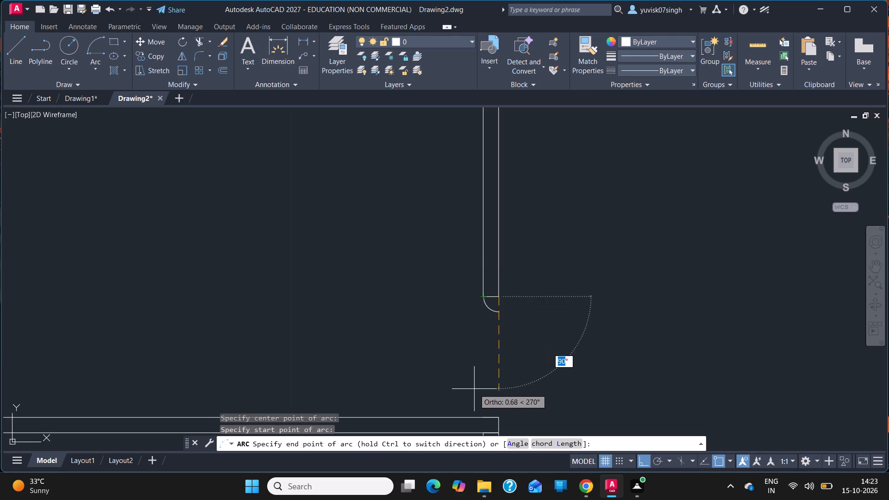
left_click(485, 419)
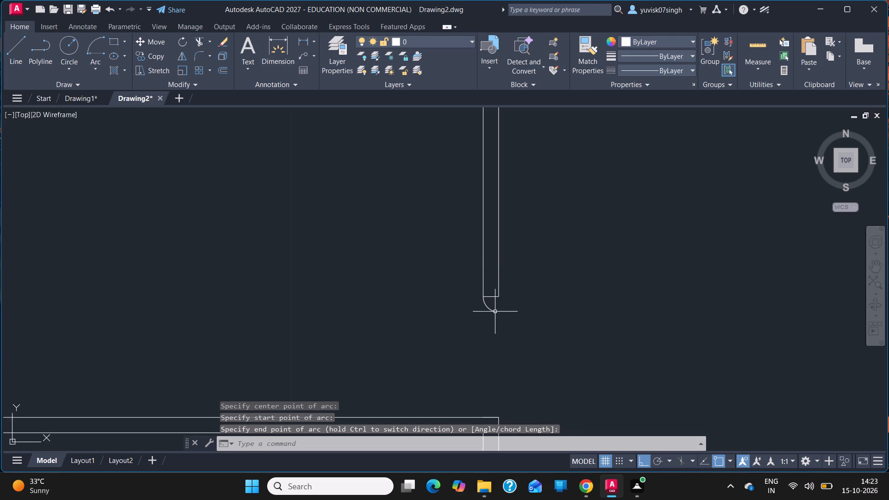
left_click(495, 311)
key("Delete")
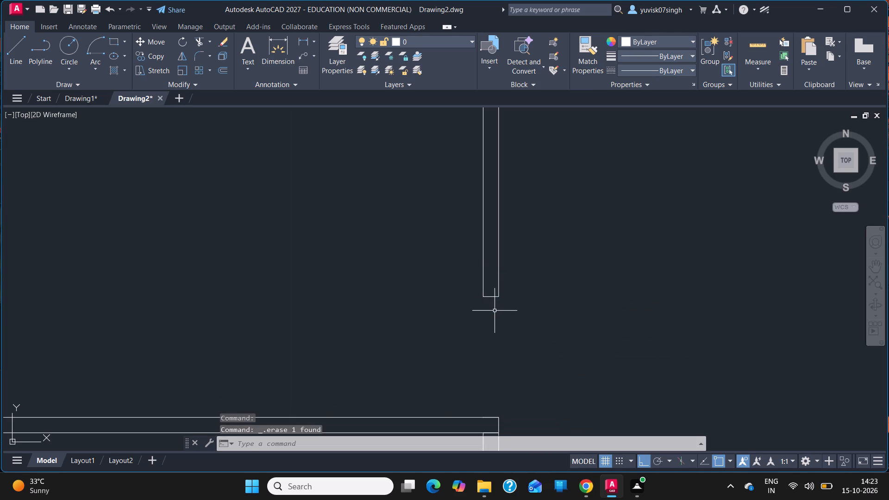
Draw a Start, Center, End door-swing arc from the upper jamb's inner corner, centred on the lower jamb, into the left room's 0.9 opening.
left_click(99, 70)
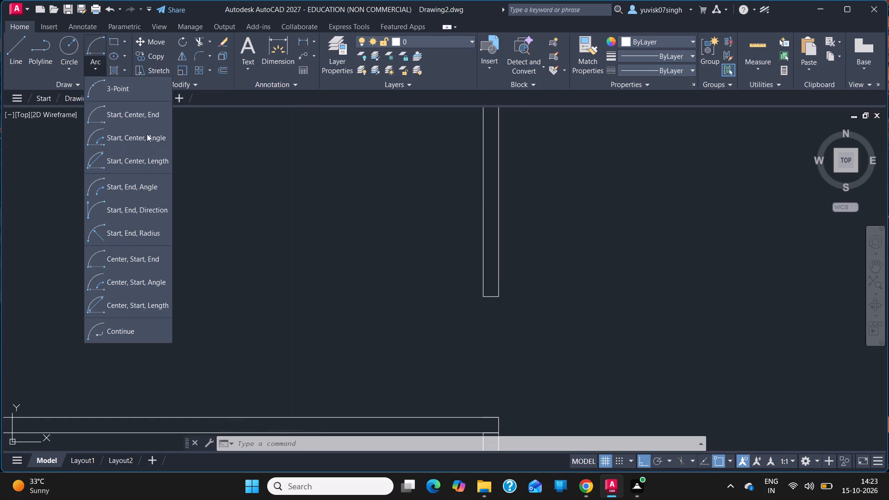
left_click(140, 111)
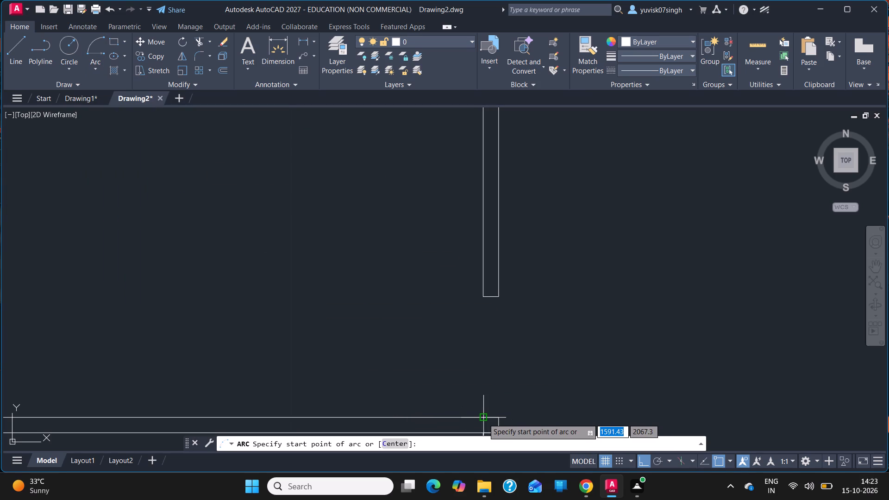
left_click(486, 294)
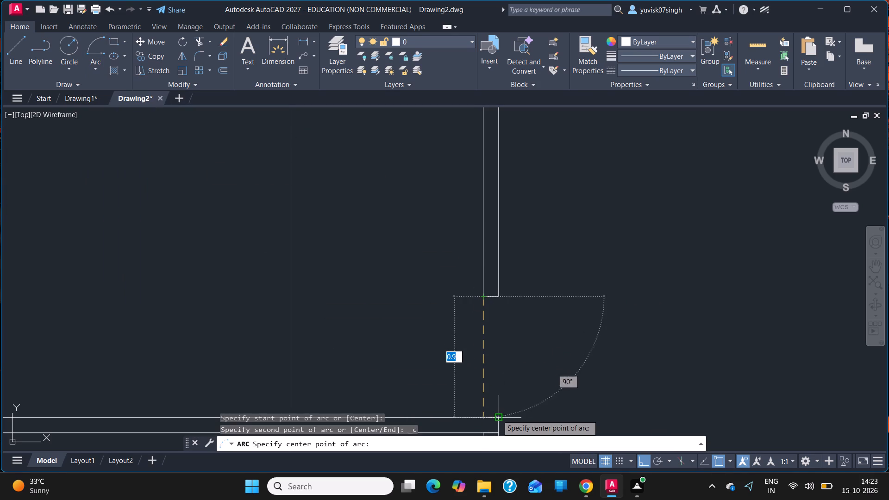
left_click(497, 415)
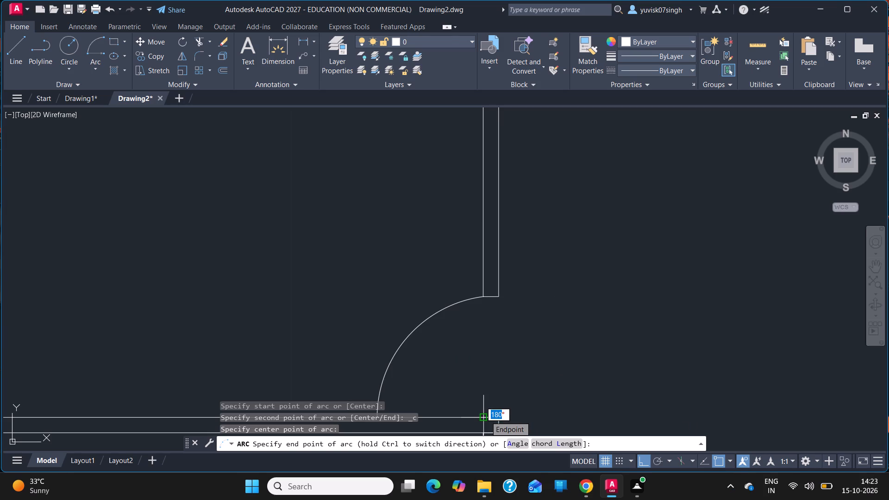
left_click(486, 416)
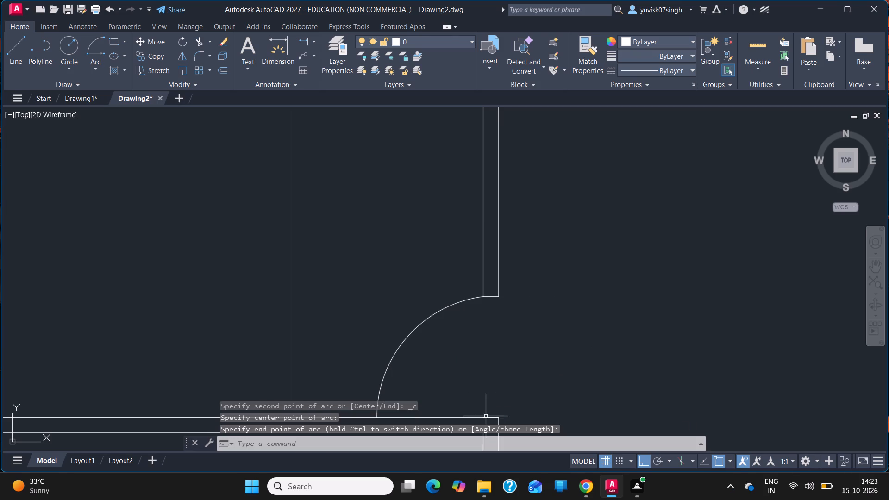
Draw a quarter-circle door swing into the small left room, from its opening's upper jamb and centred on the lower jamb's outer corner.
scroll(604, 355, "down", 1, "ctrl")
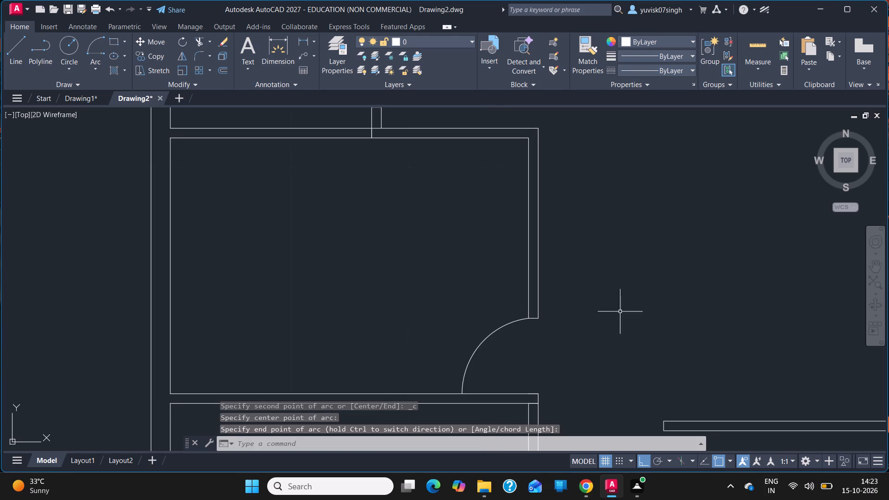
left_click(872, 269)
left_click_drag(668, 226, 666, 400)
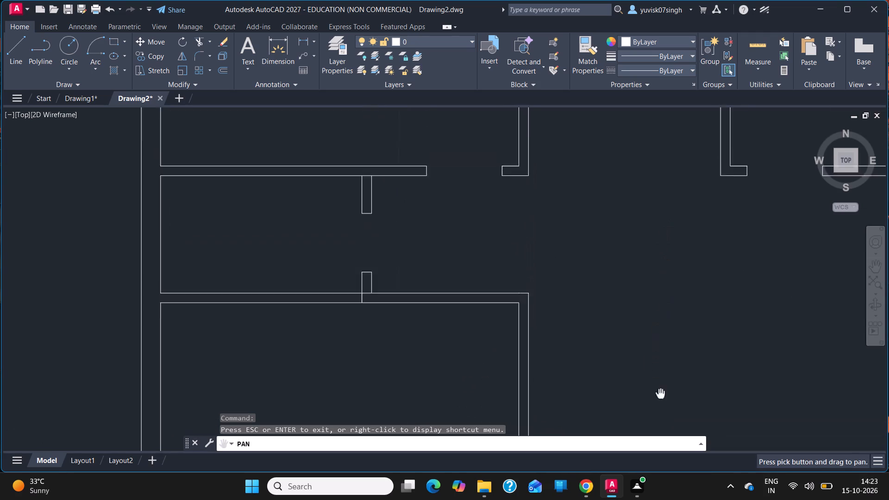
left_click_drag(666, 400, 701, 437)
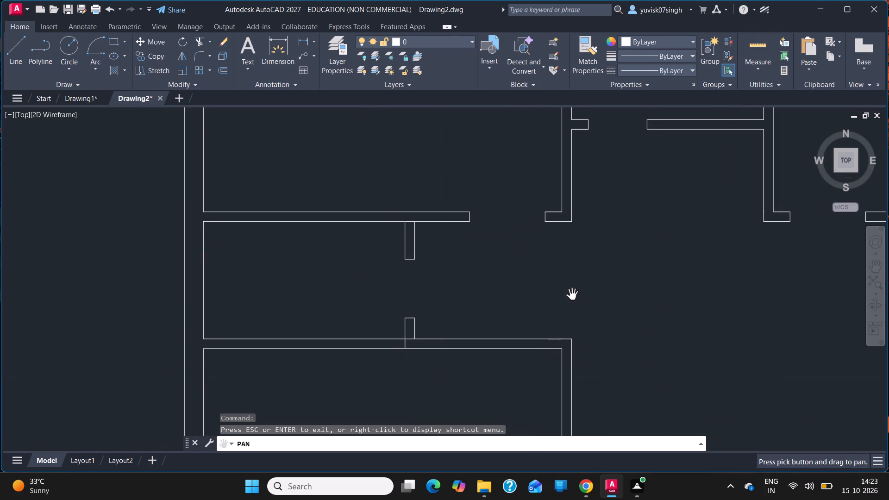
key("Escape")
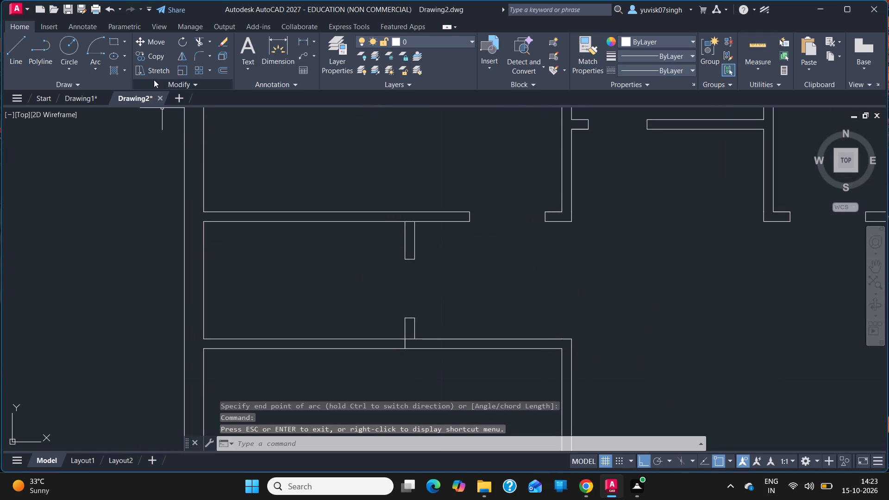
left_click(94, 45)
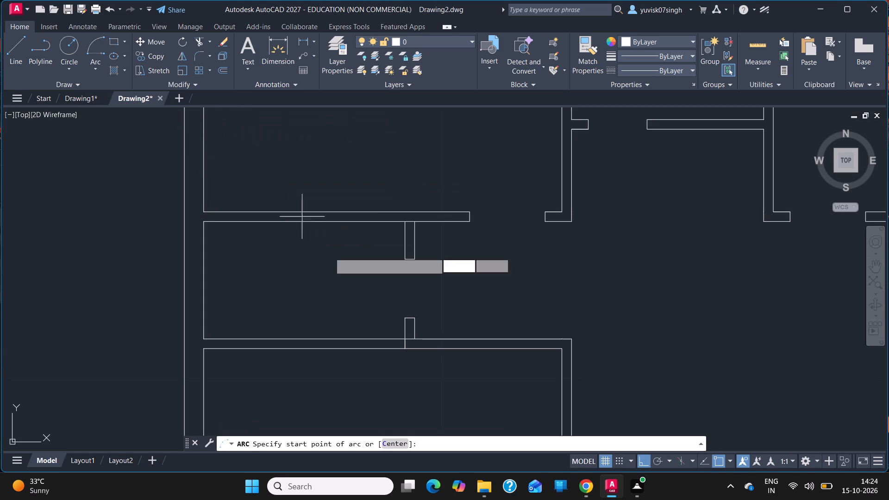
left_click(406, 258)
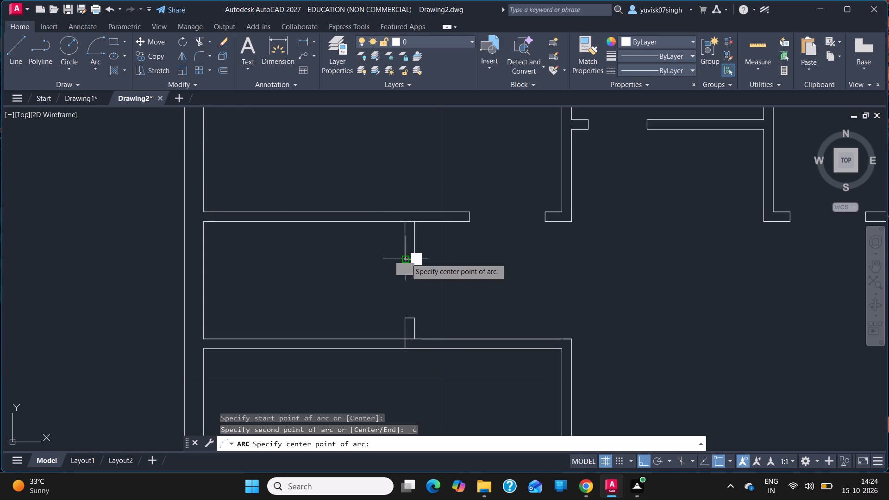
left_click(413, 317)
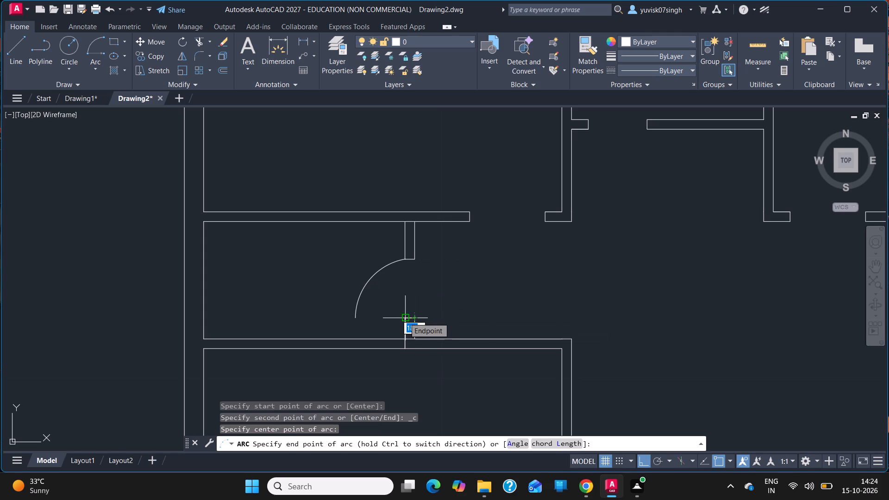
left_click(404, 318)
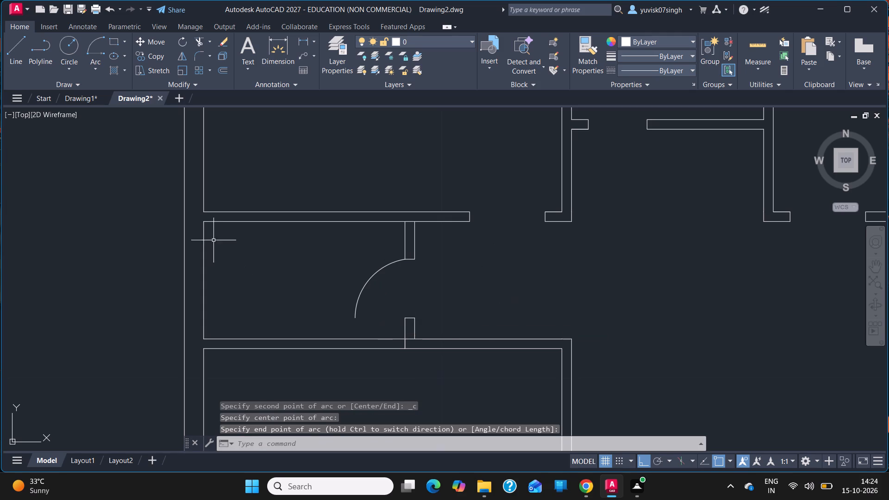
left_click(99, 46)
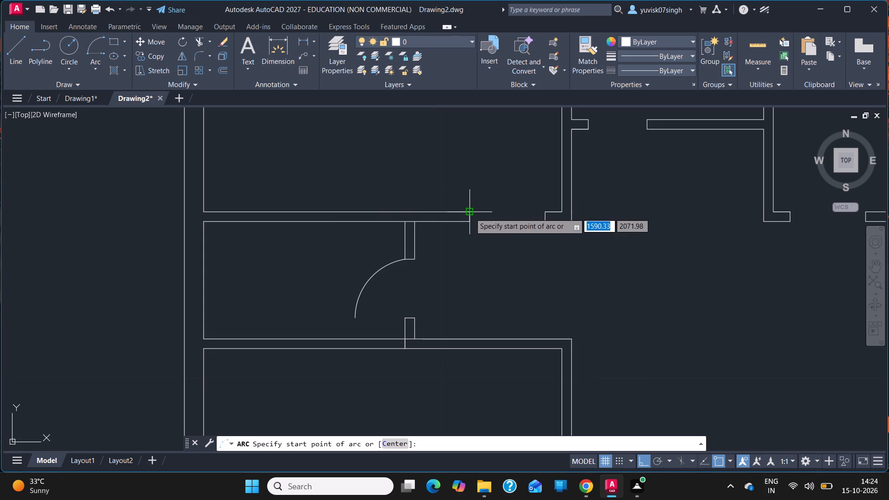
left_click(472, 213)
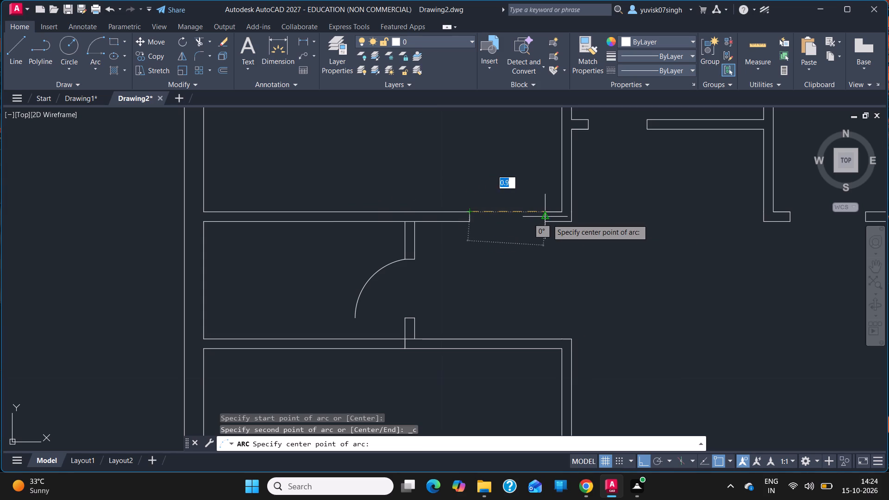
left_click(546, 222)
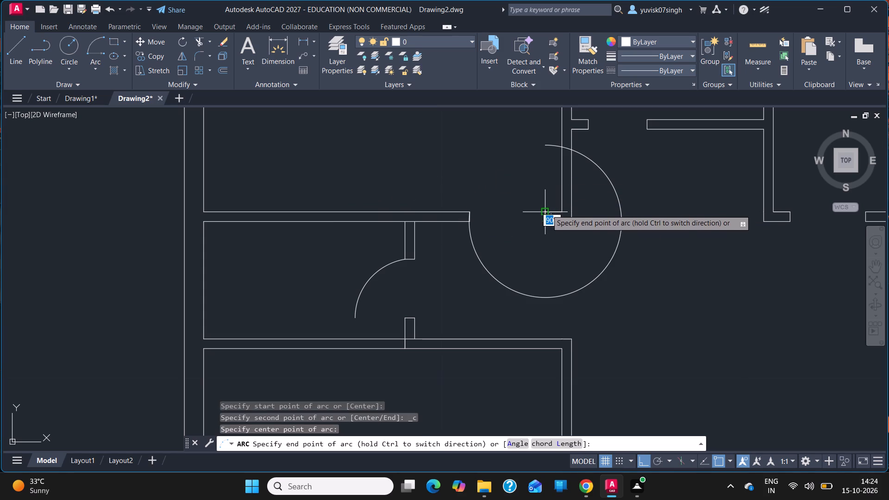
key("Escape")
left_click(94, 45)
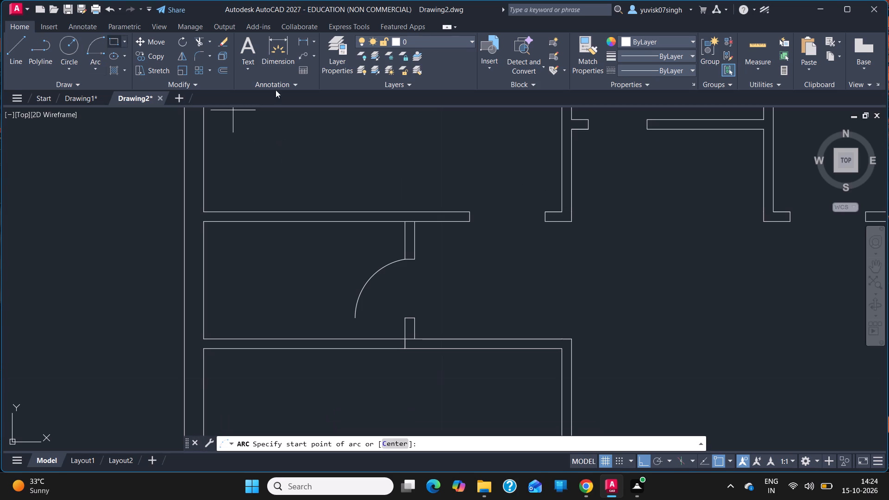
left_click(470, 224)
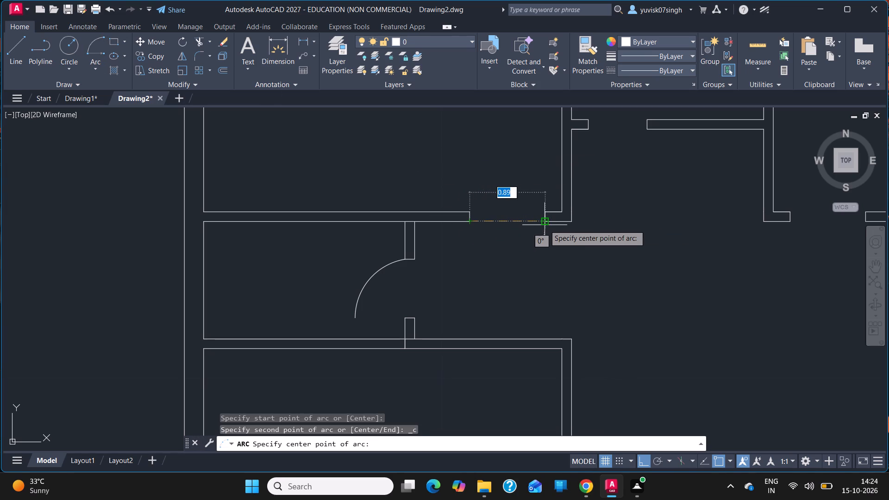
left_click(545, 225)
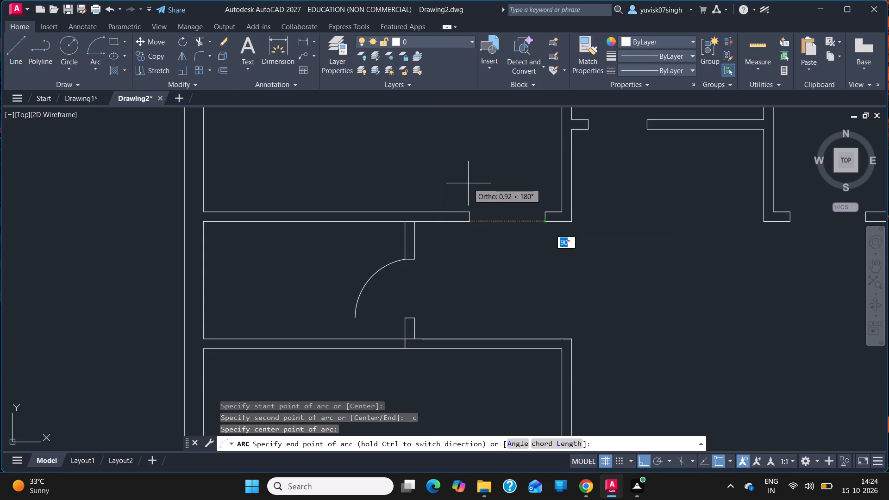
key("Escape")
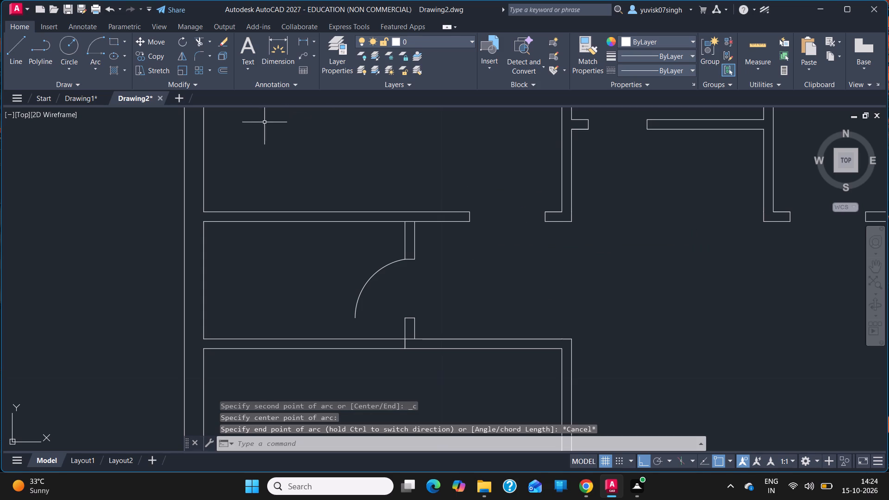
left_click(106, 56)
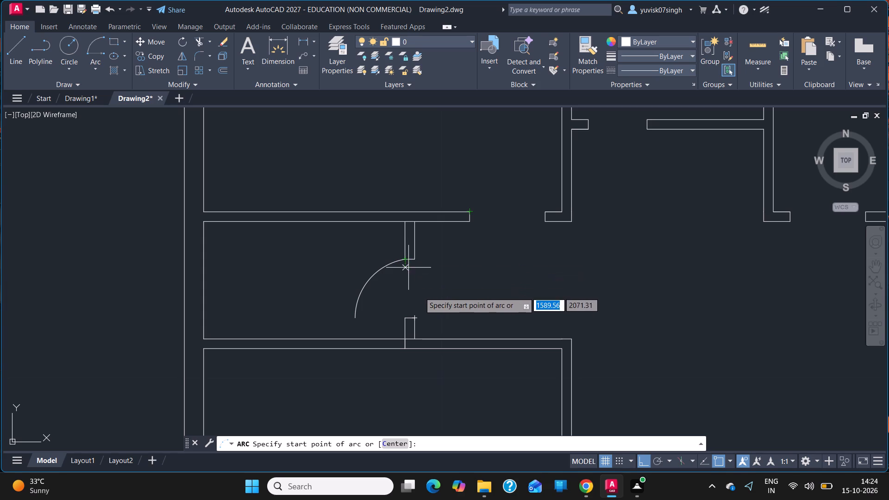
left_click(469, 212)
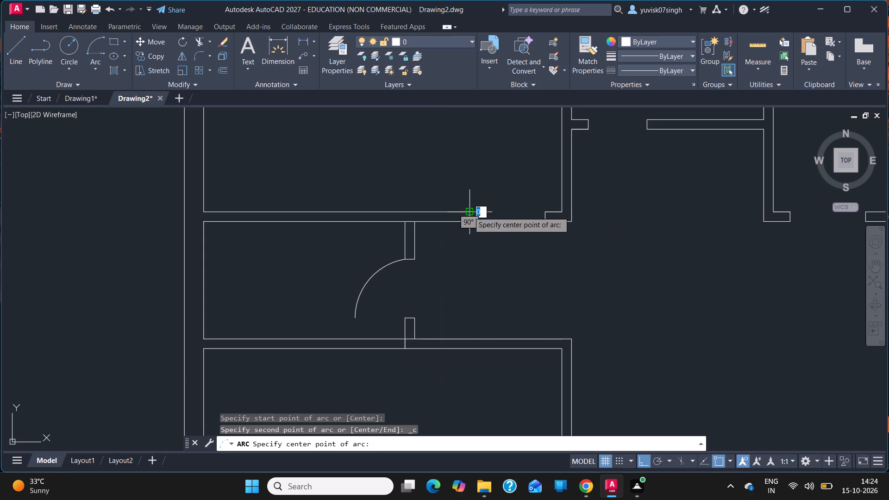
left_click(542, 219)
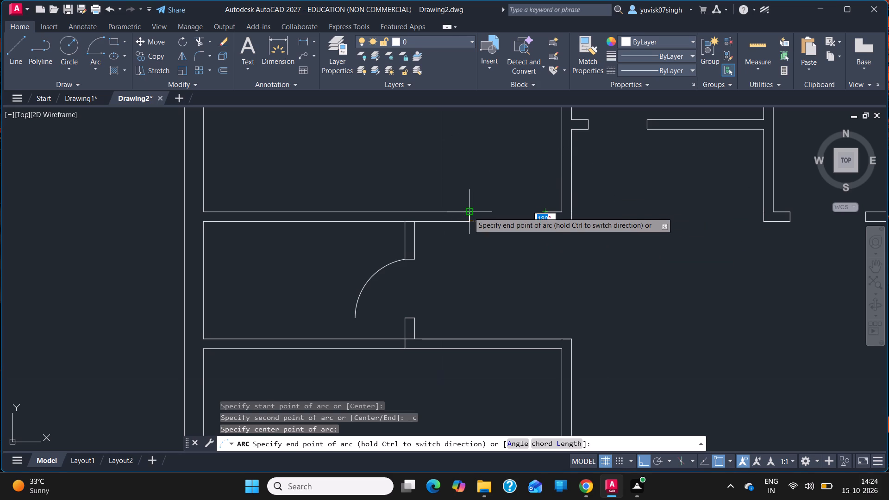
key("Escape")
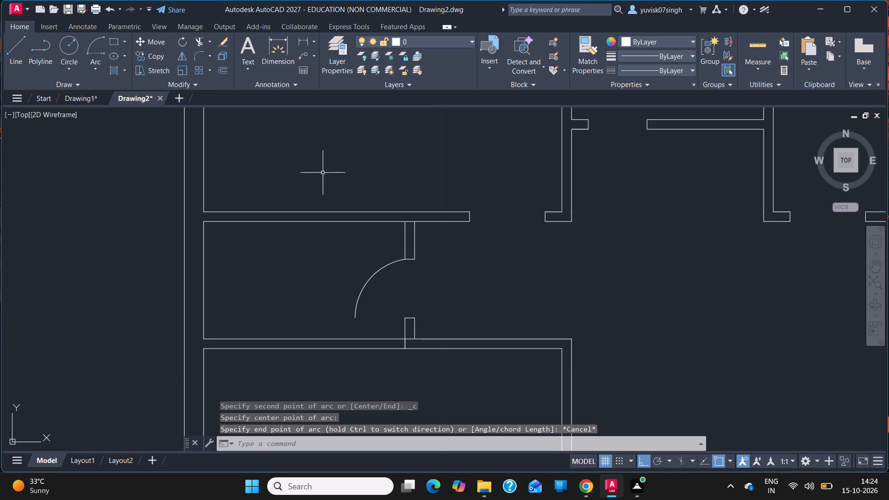
Draw a quarter-circle door swing up into the large upper-left room, from its opening's right jamb and centred on the left jamb's lower corner.
left_click(98, 54)
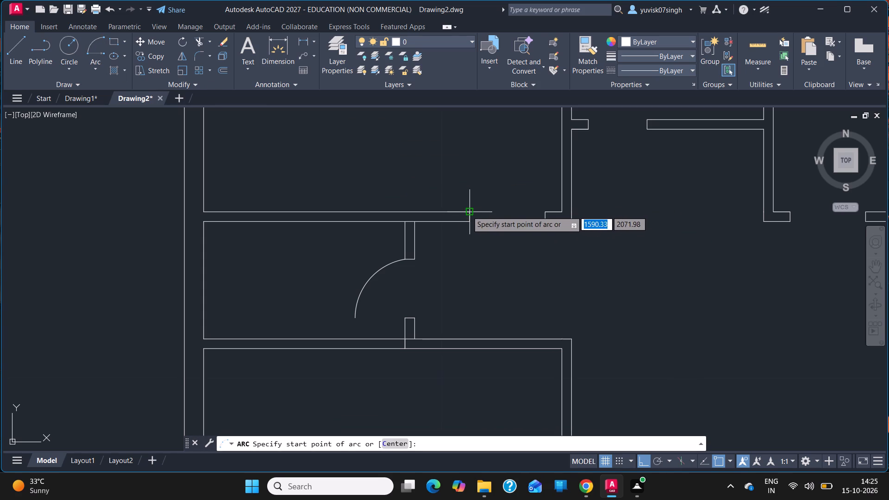
left_click(545, 209)
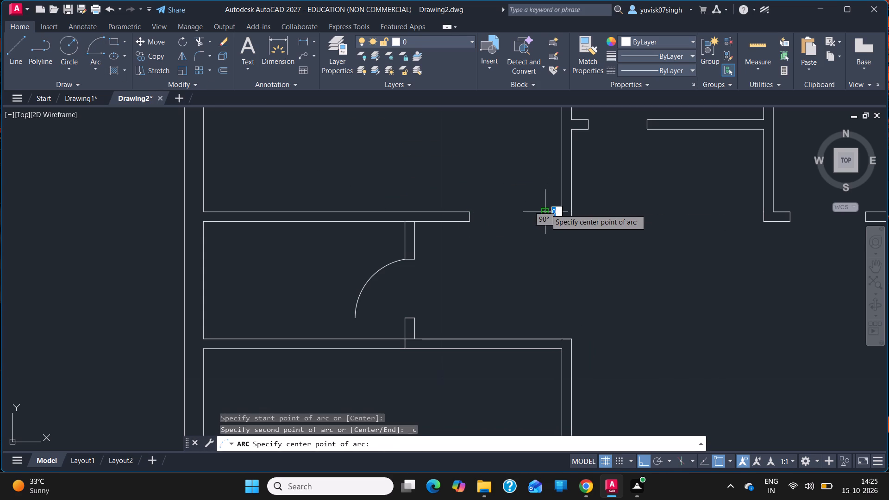
left_click(471, 223)
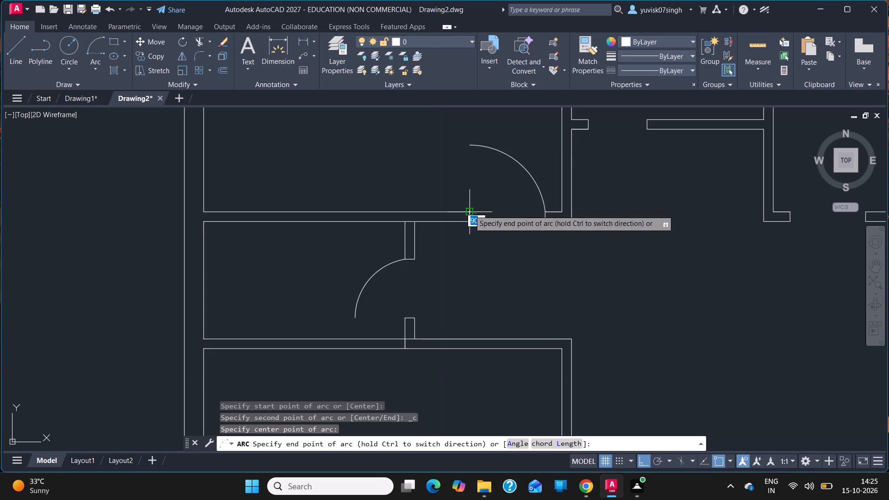
left_click(470, 210)
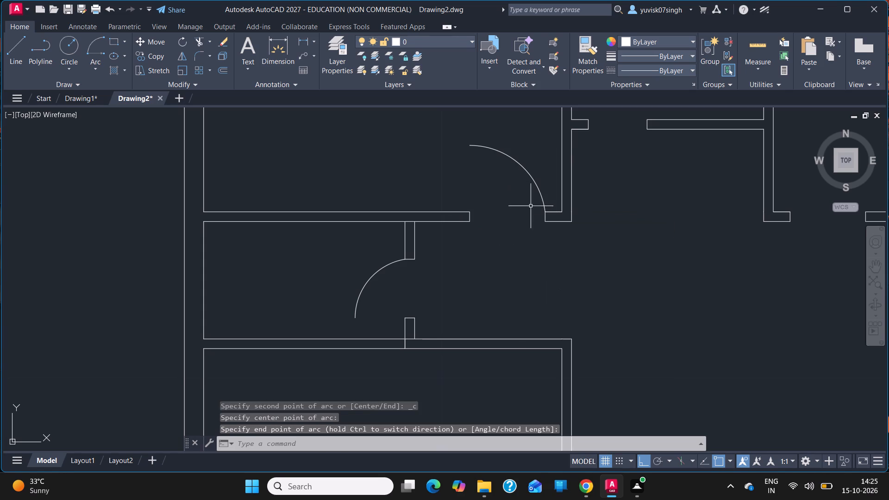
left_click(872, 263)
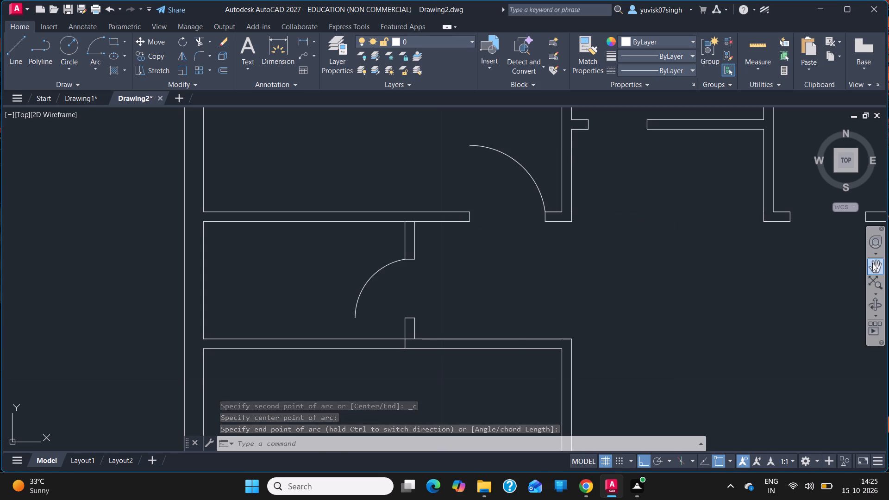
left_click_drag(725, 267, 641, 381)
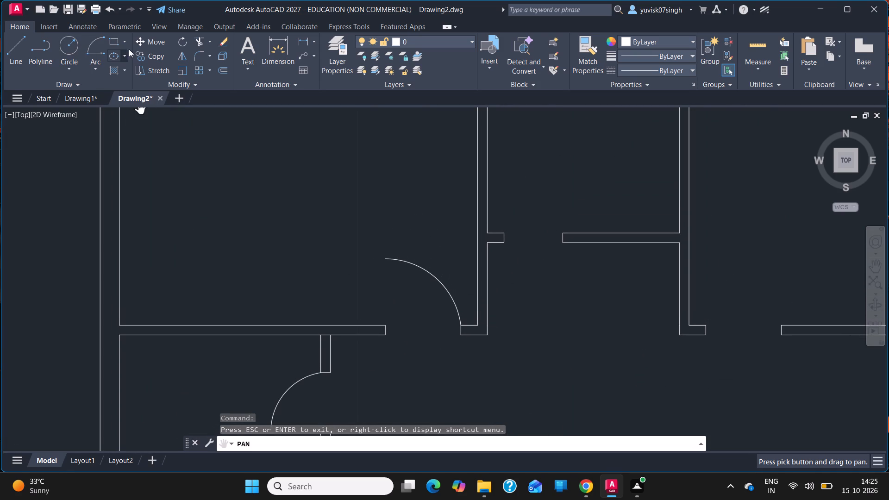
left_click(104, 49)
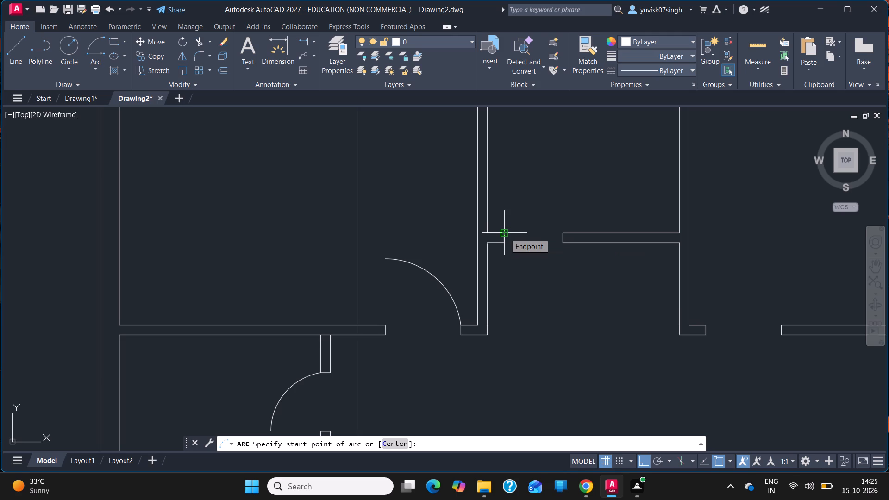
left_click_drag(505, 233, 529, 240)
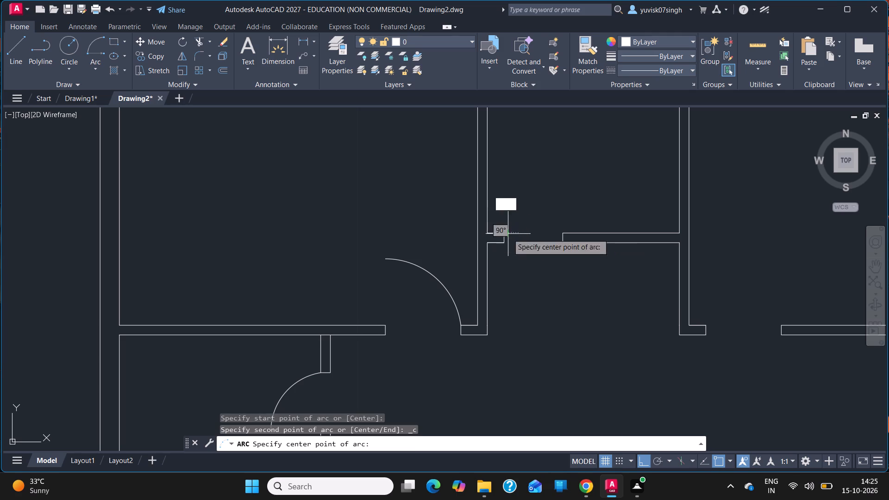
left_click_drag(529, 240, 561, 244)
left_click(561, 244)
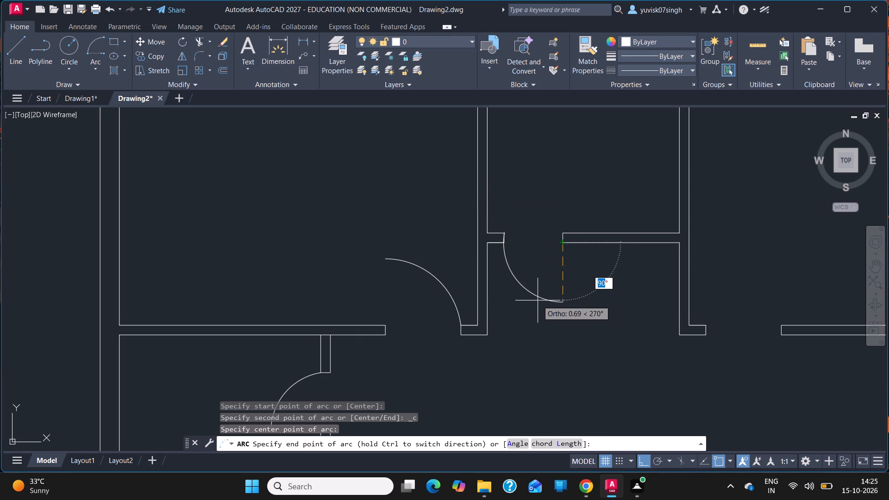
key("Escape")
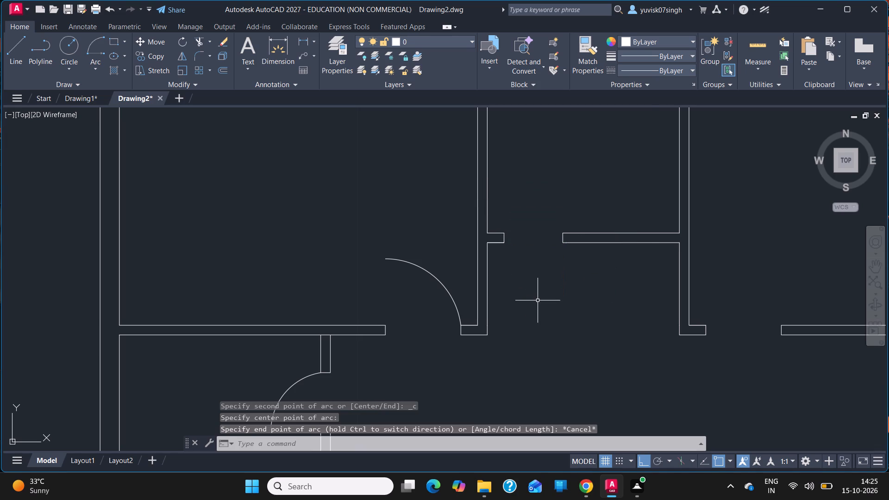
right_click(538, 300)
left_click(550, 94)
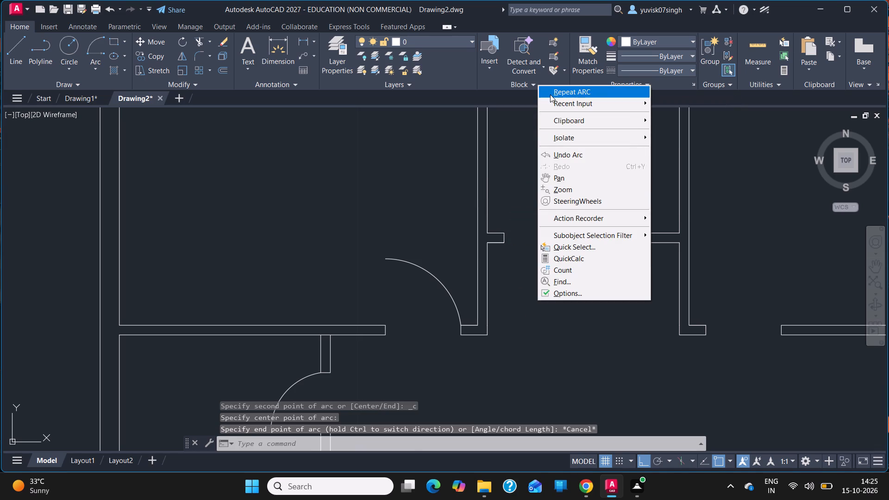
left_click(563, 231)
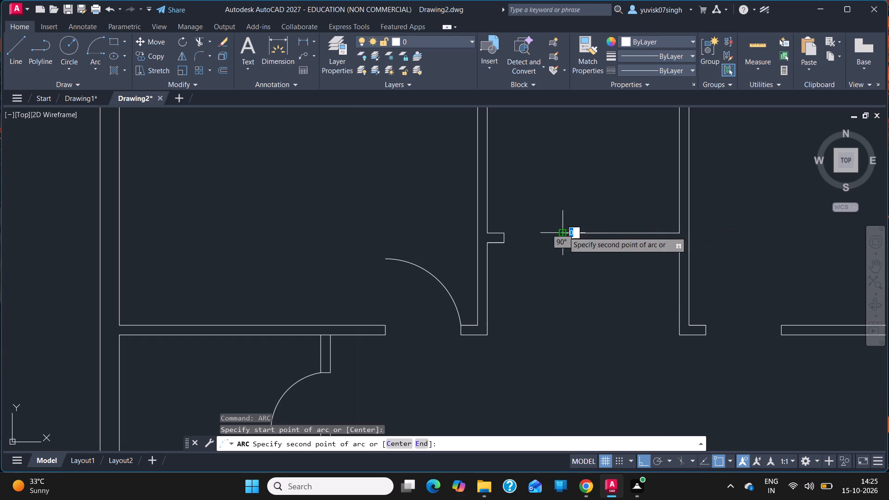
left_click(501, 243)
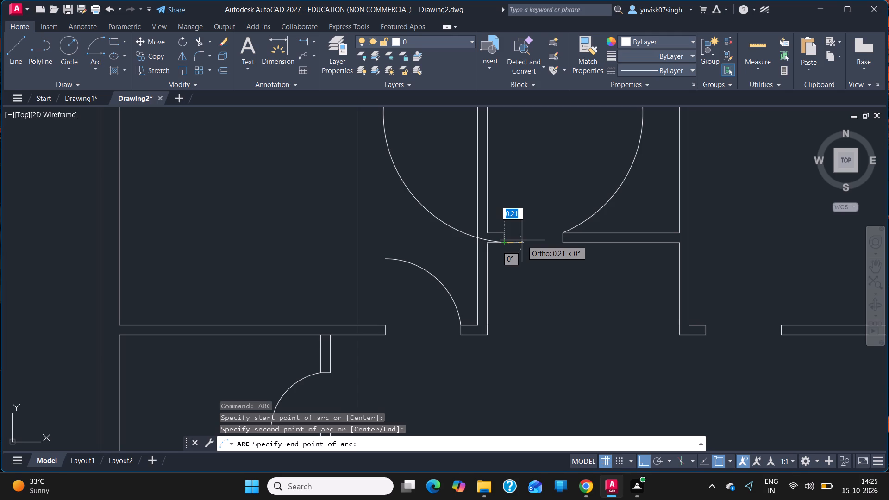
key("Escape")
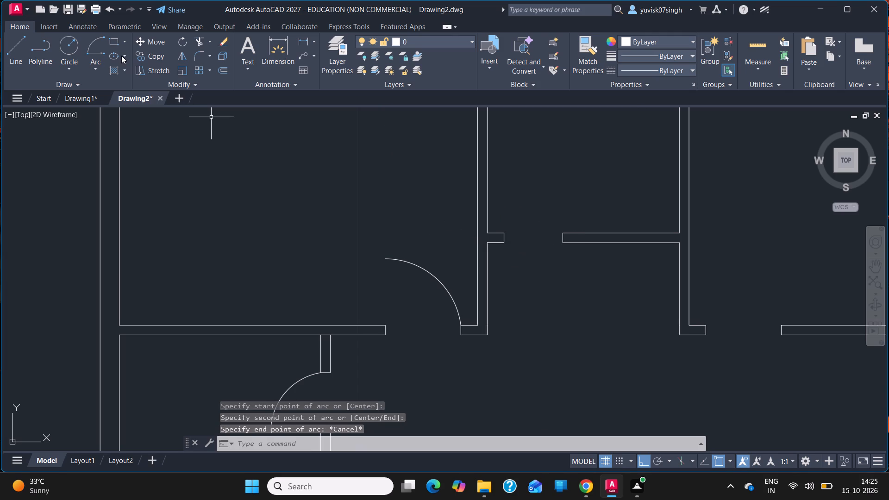
Draw a quarter-circle door swing up into the narrow middle room, from its opening's right jamb and centred on the left jamb's lower corner.
left_click(99, 49)
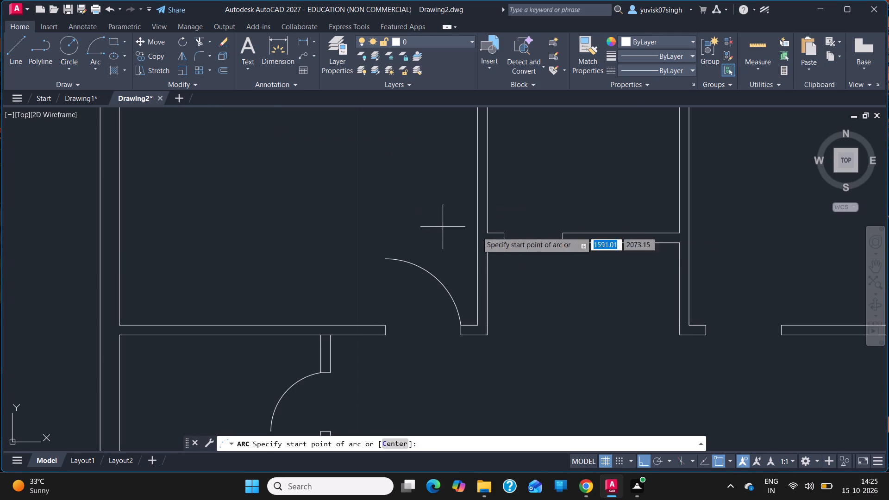
left_click(565, 241)
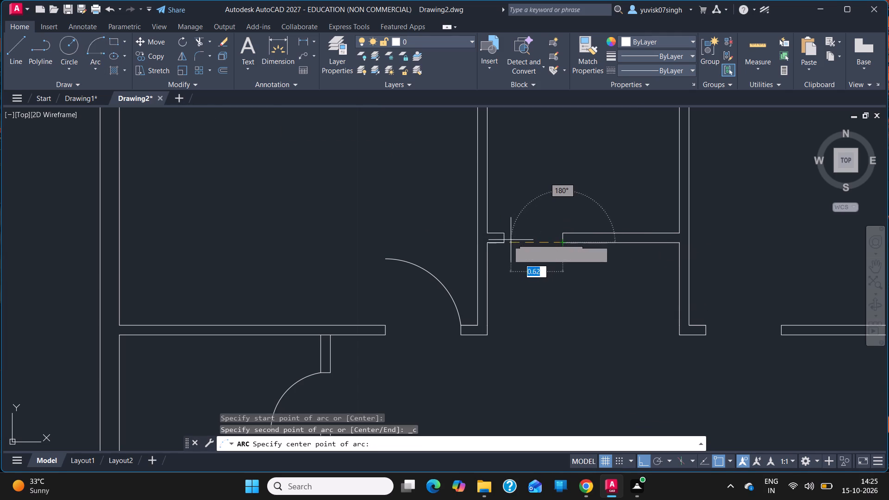
left_click(505, 243)
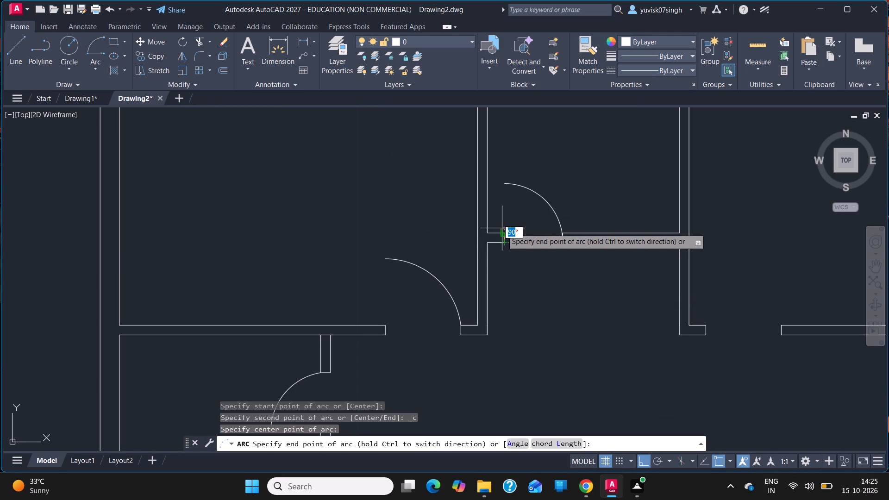
left_click(503, 234)
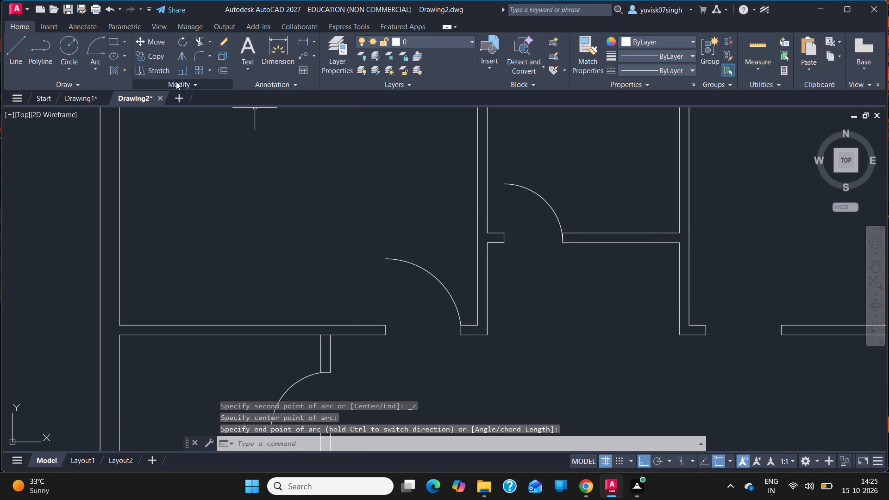
Draw a quarter-circle door swing up into the upper-right room, from its opening's right jamb and centred on the left jamb's lower corner.
left_click(94, 42)
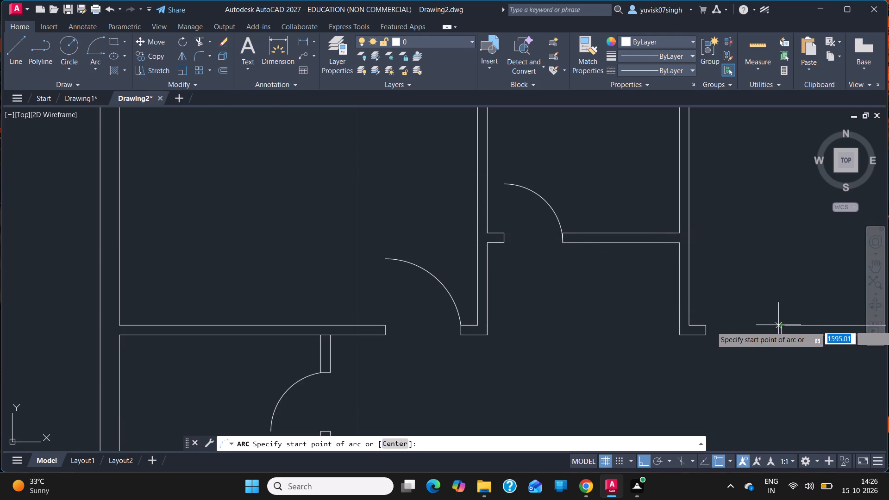
left_click(783, 338)
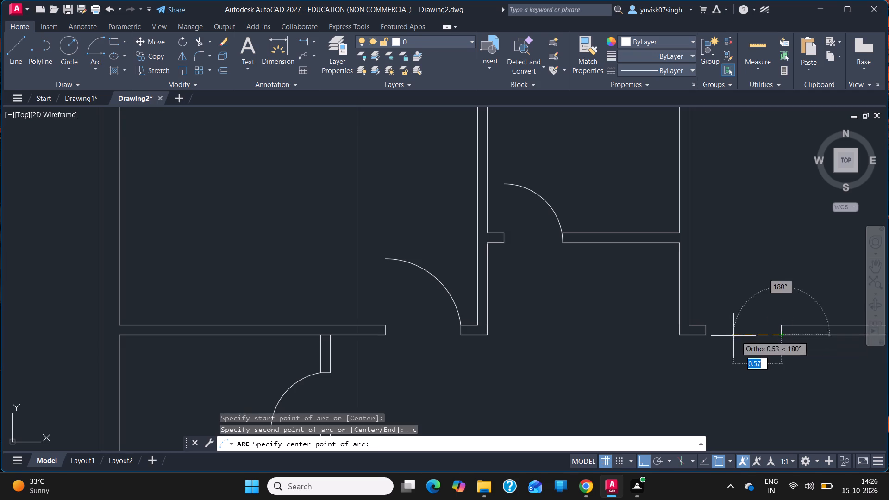
left_click(707, 335)
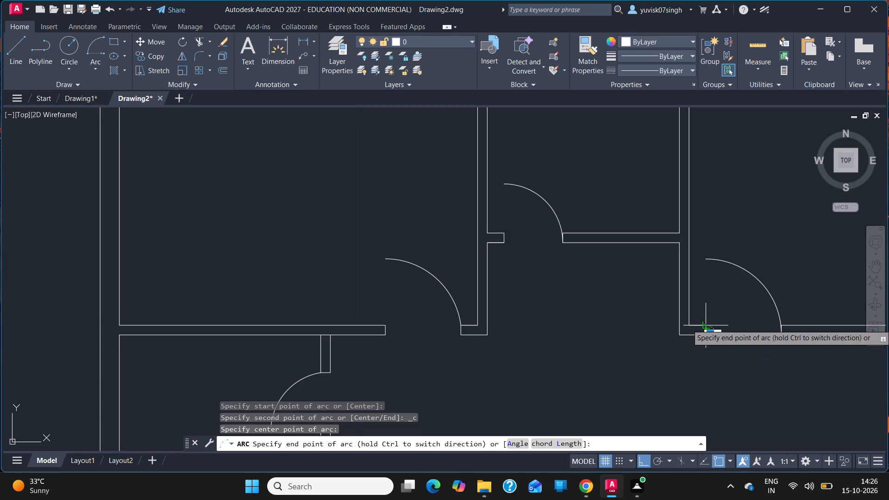
left_click(706, 325)
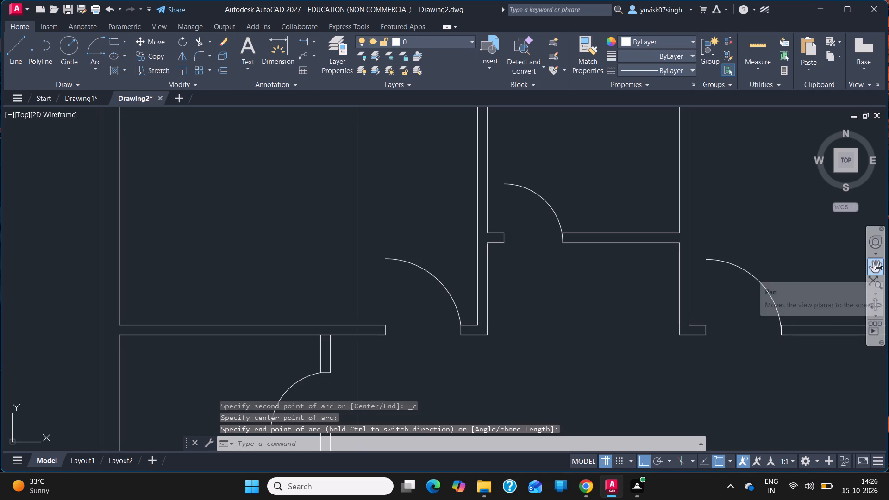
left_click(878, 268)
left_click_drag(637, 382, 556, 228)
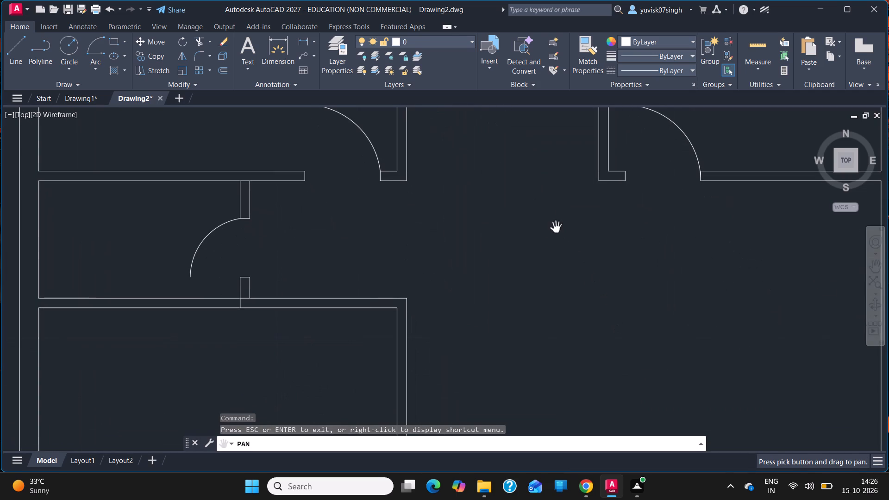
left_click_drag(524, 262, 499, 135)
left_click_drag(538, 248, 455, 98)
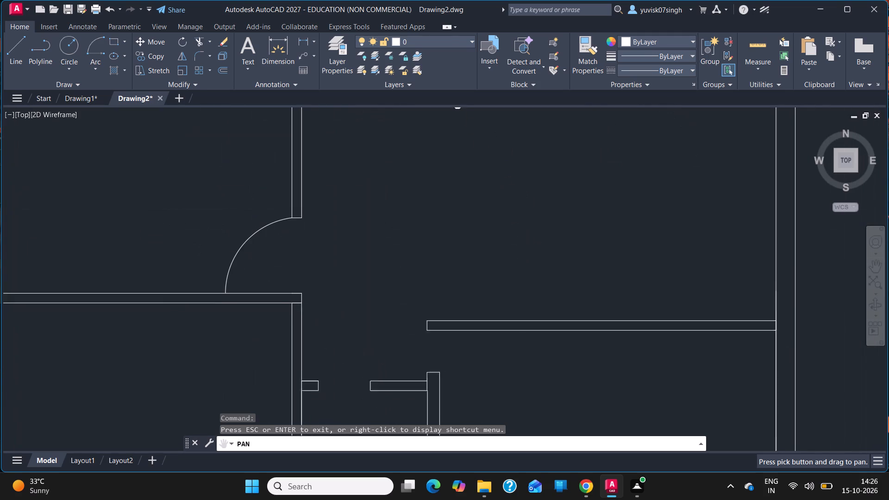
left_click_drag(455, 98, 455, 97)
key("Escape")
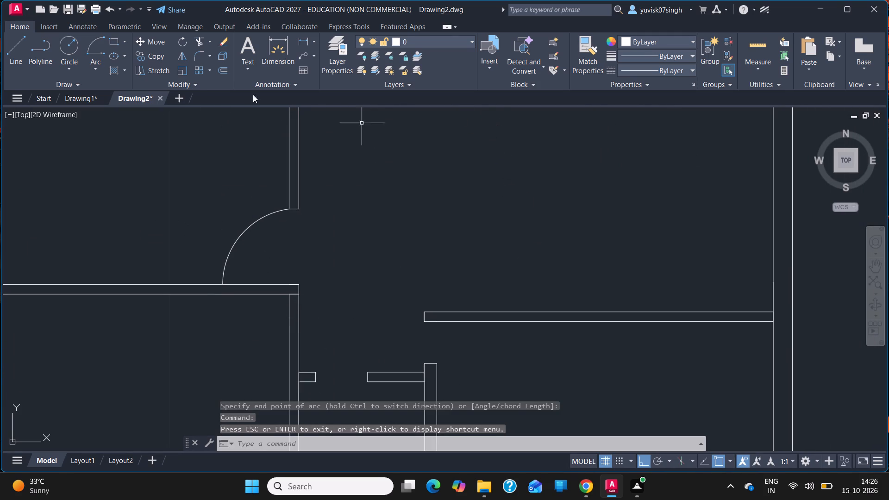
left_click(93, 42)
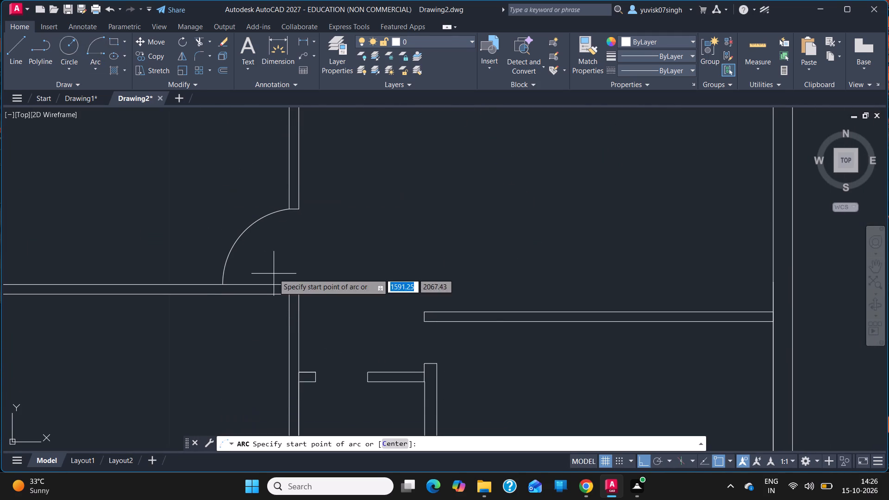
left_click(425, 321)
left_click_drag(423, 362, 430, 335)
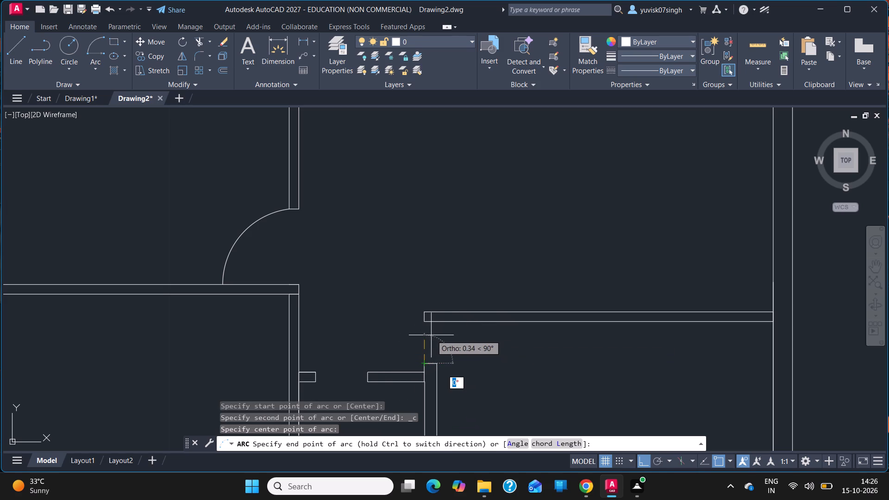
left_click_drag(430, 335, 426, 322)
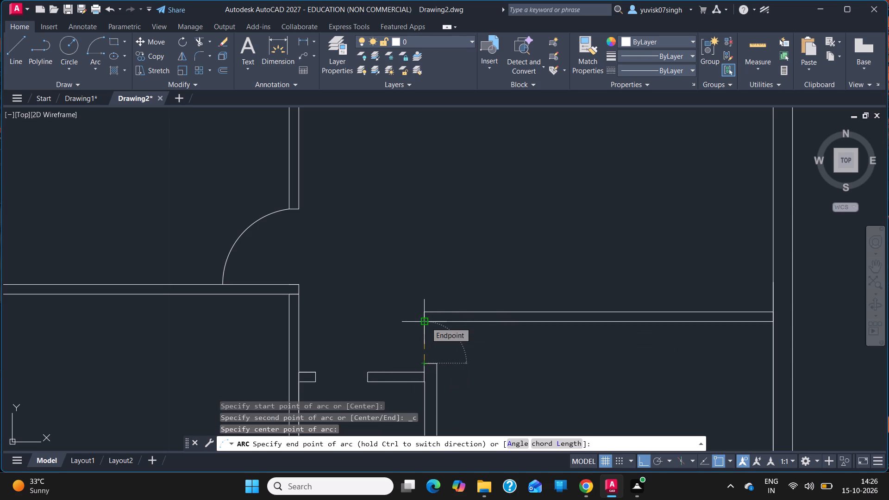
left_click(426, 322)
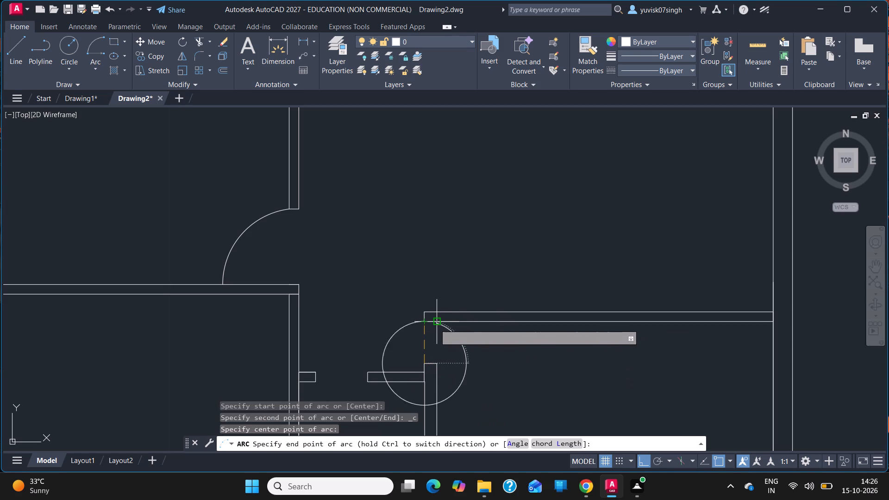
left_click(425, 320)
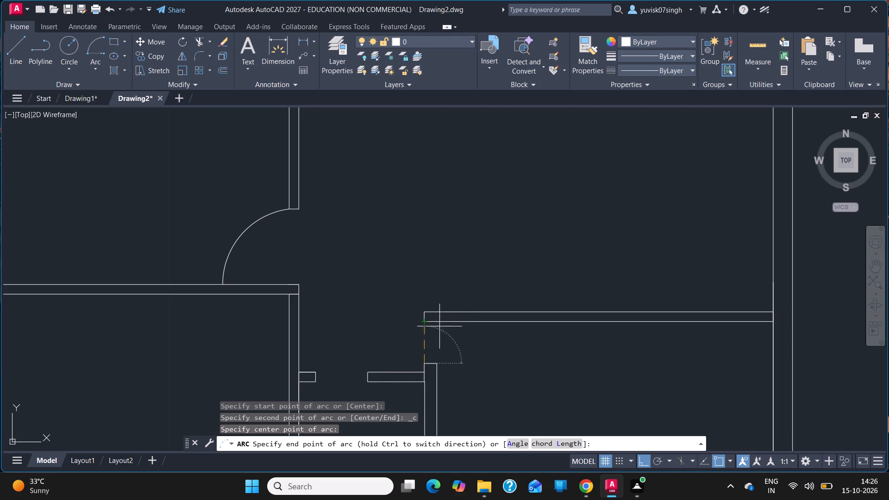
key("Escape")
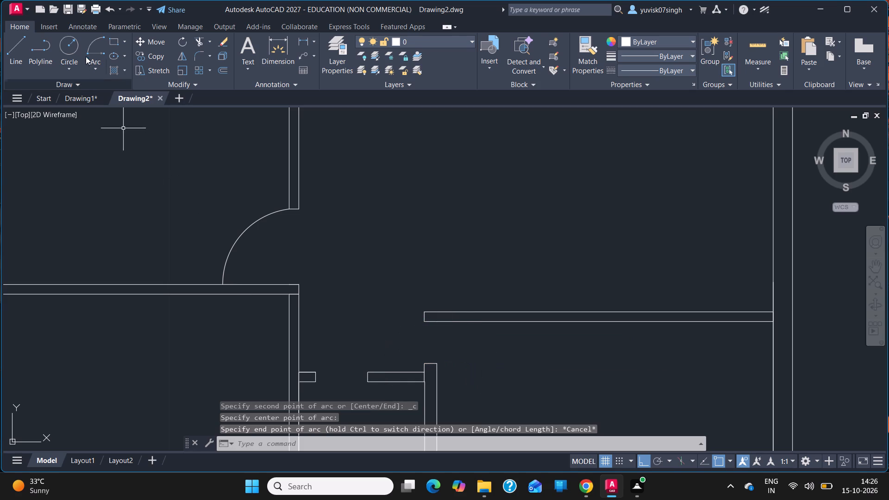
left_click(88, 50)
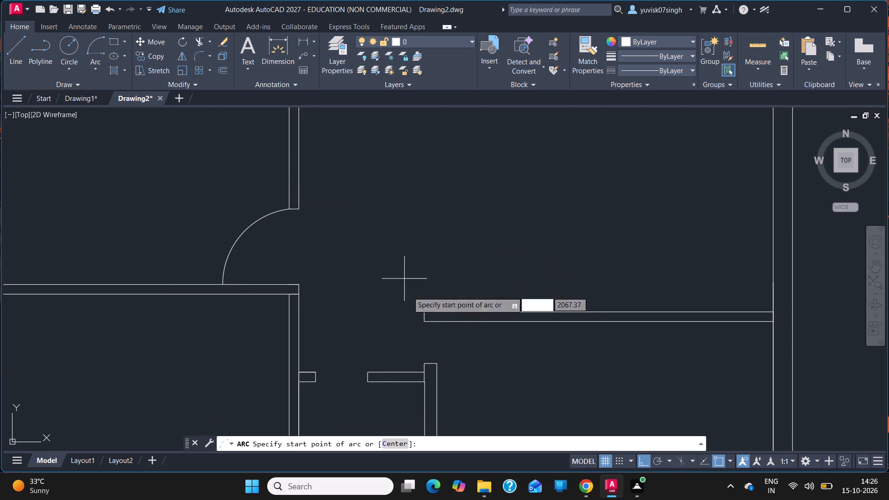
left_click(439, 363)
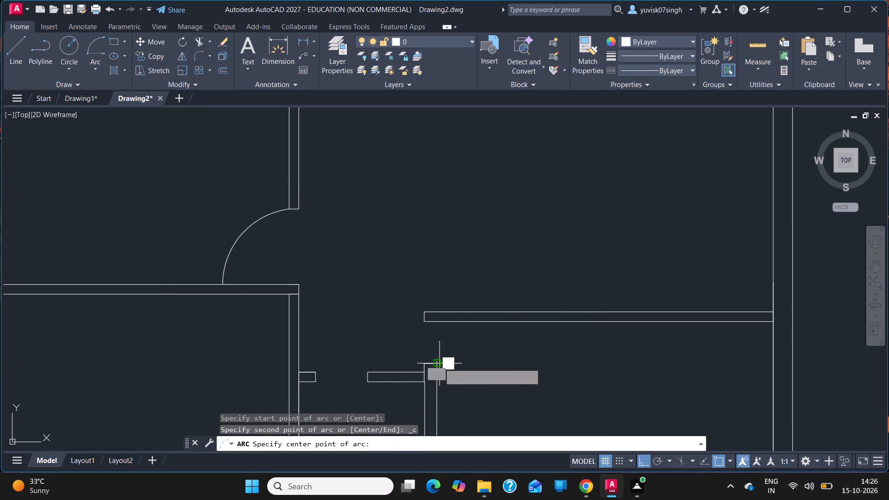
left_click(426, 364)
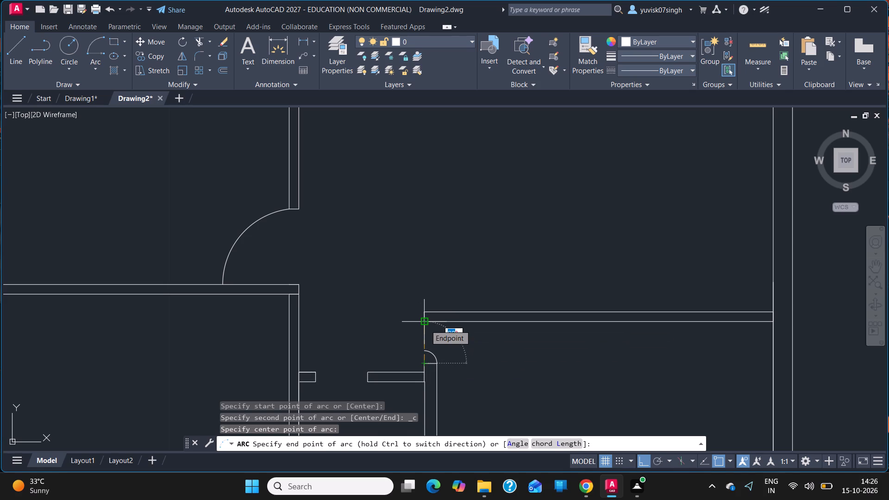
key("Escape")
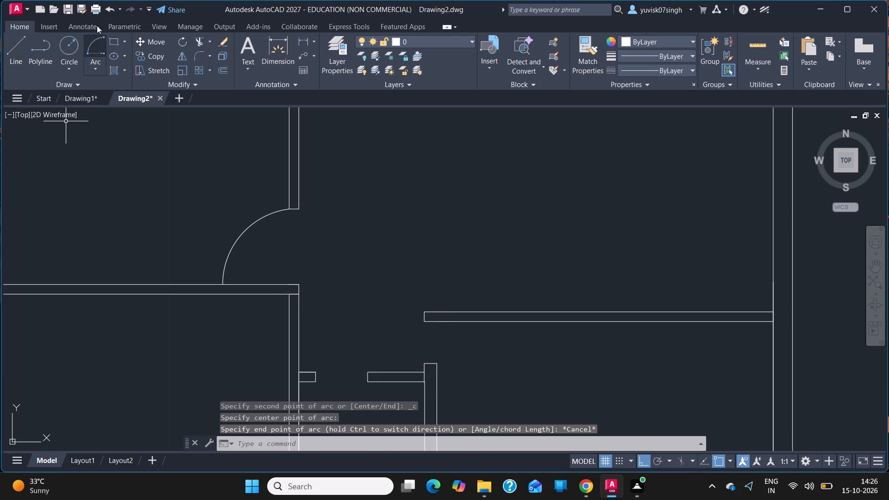
Draw an arc at the lower-right room's opening, from the lower jamb's right corner to its left corner, centred on the upper wall end's lower corner.
left_click(103, 44)
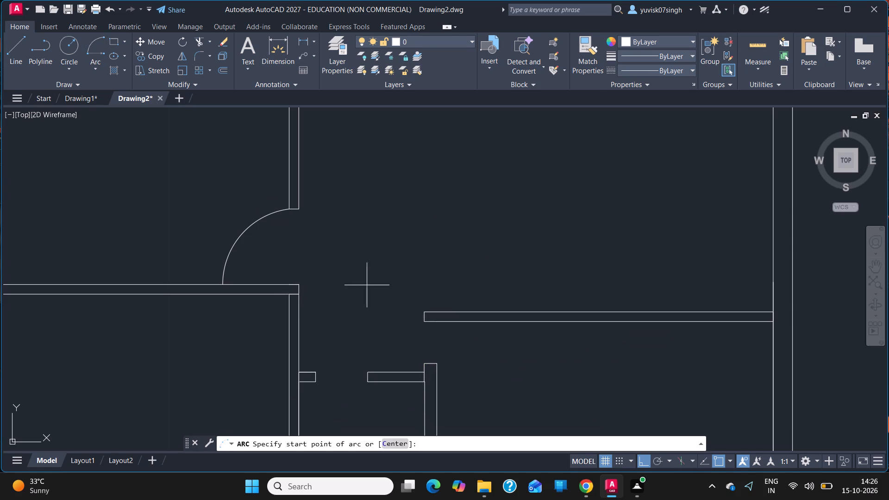
left_click_drag(437, 362, 422, 327)
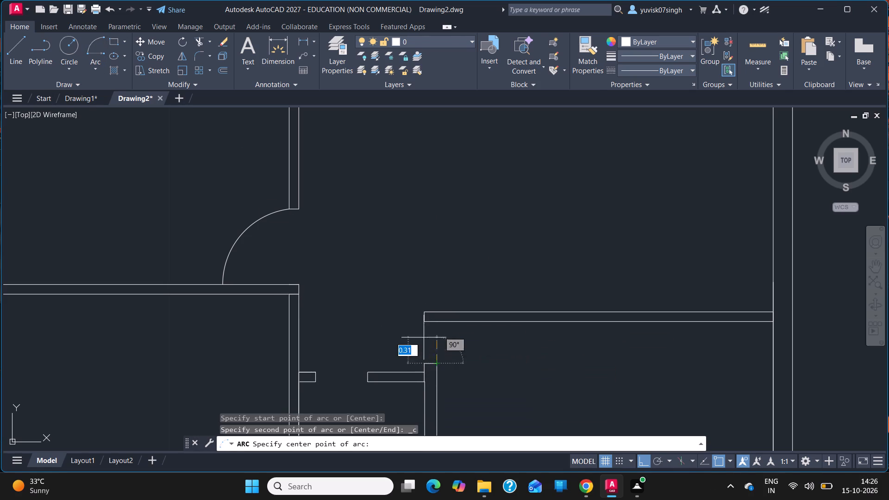
left_click_drag(422, 327, 424, 321)
left_click(424, 321)
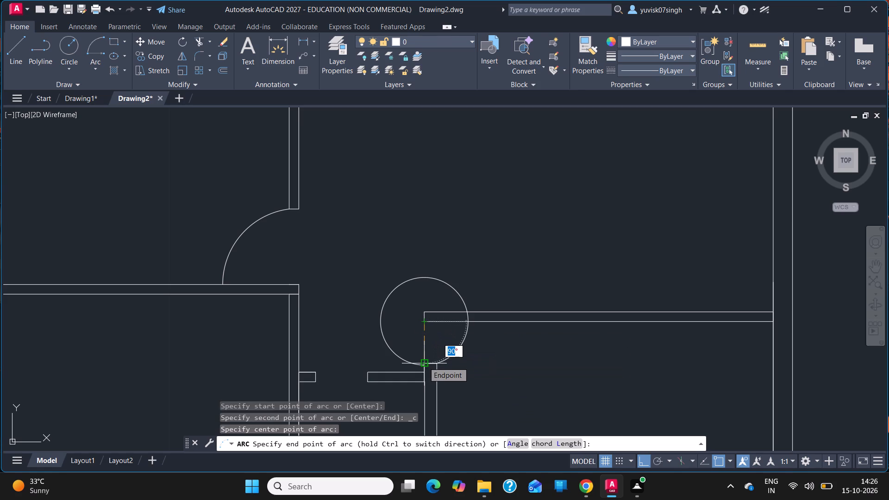
left_click(424, 362)
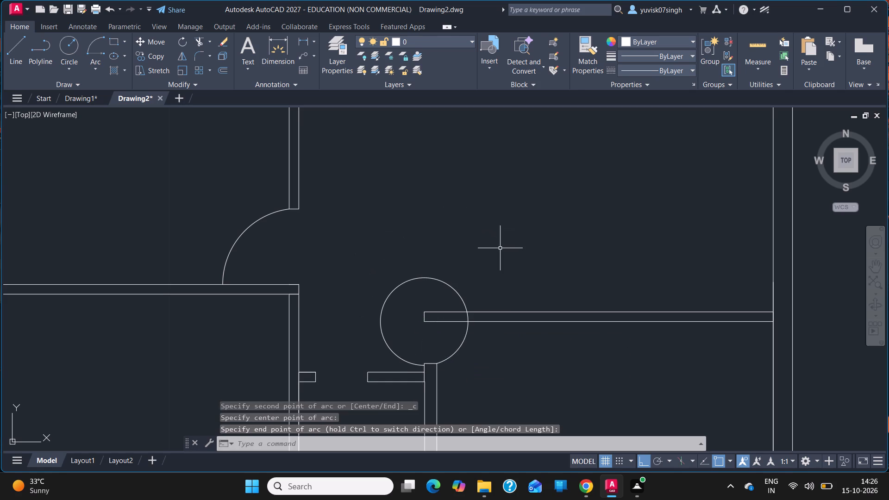
Trim the arc at the lower-right room's opening to leave only the door swing inside the room below its upper wall.
type("te")
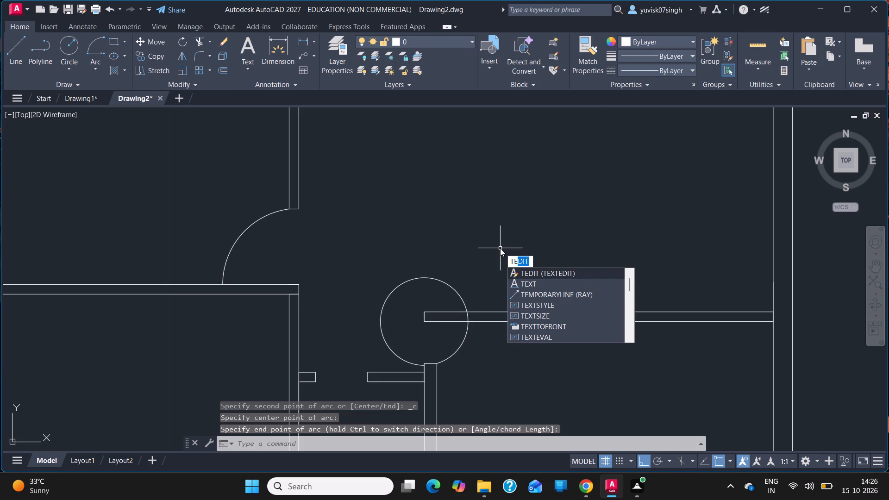
key("BackSpace")
type("rim")
key("Return")
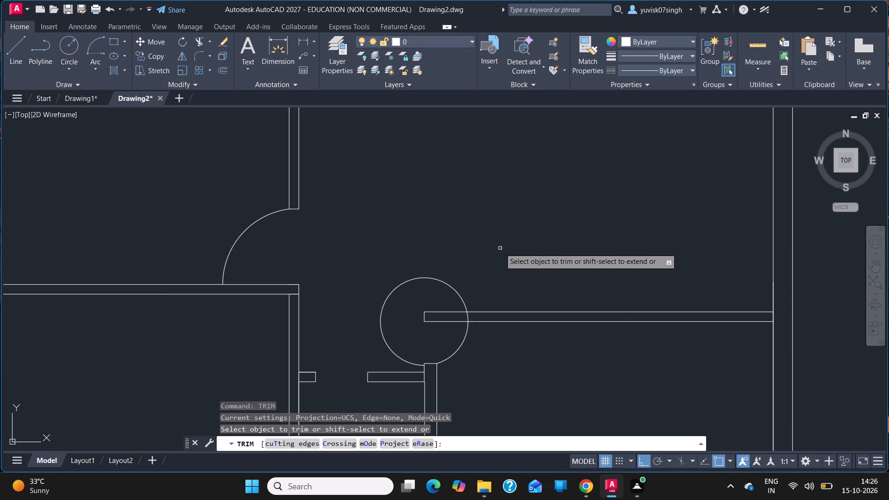
left_click(450, 287)
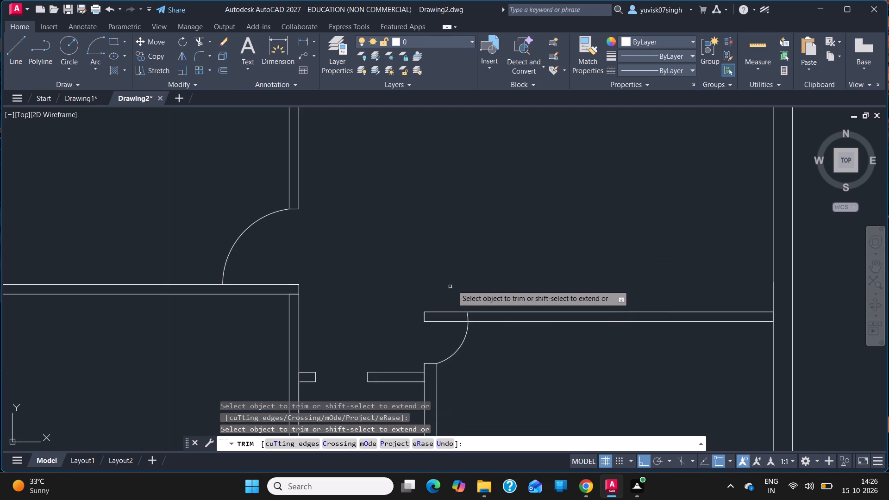
left_click(468, 318)
key("Escape")
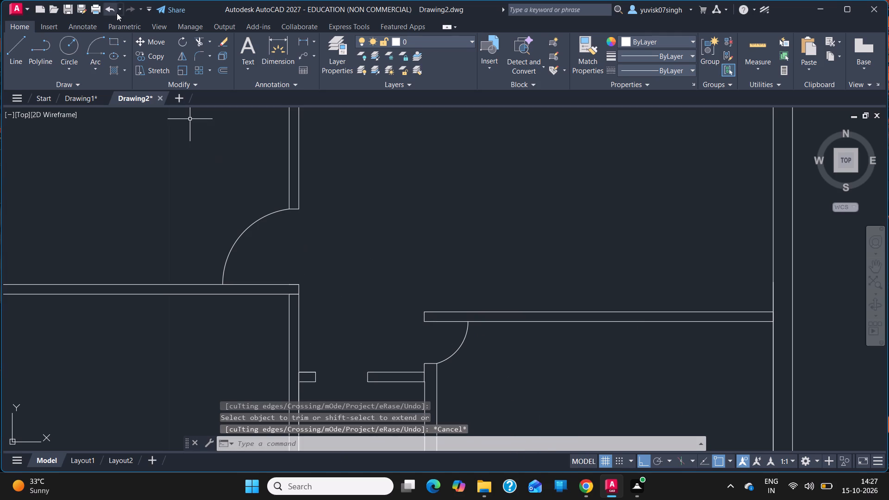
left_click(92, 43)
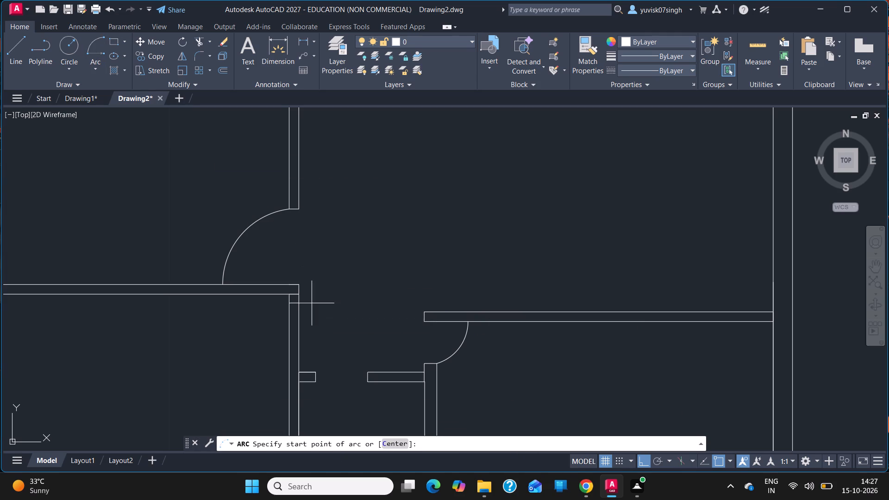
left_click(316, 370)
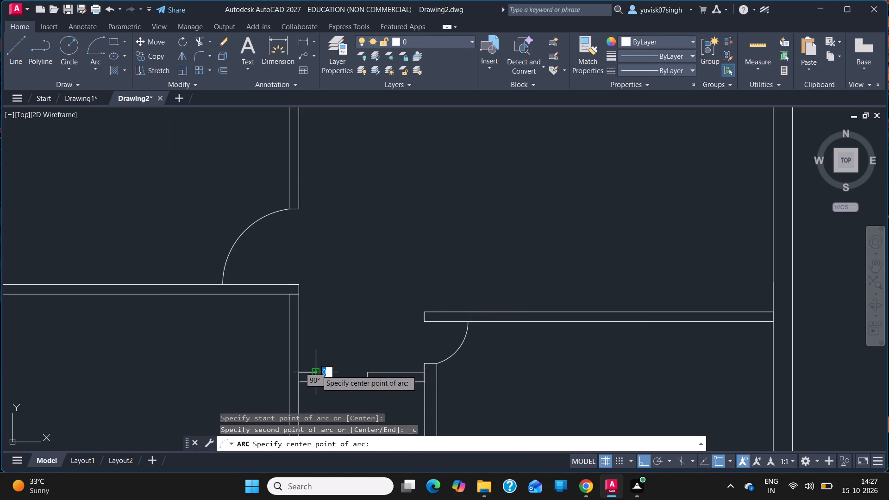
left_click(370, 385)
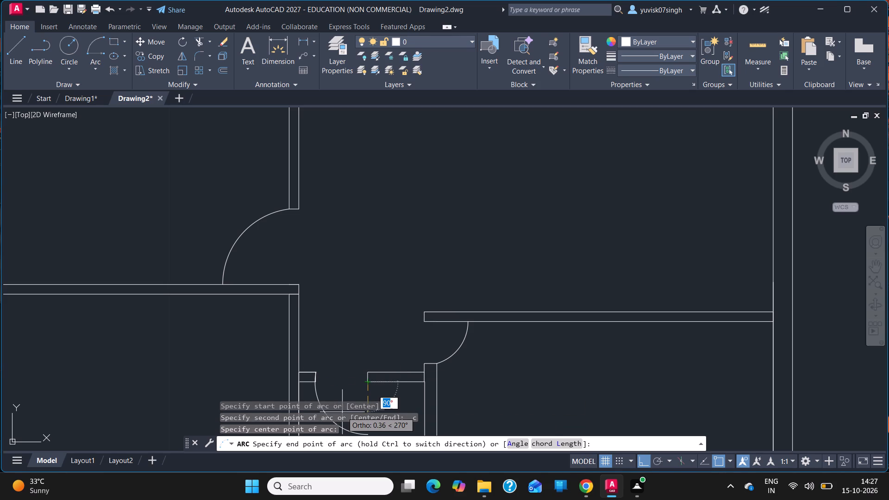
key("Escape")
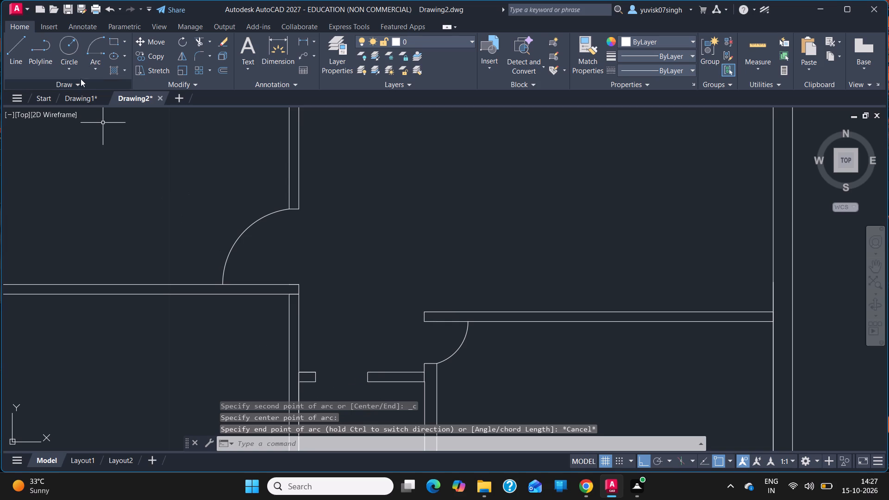
Draw a quarter-circle door swing up from the narrow lower middle room's opening, starting at its right jamb and centred on the left jamb's lower corner.
left_click(88, 60)
left_click(93, 44)
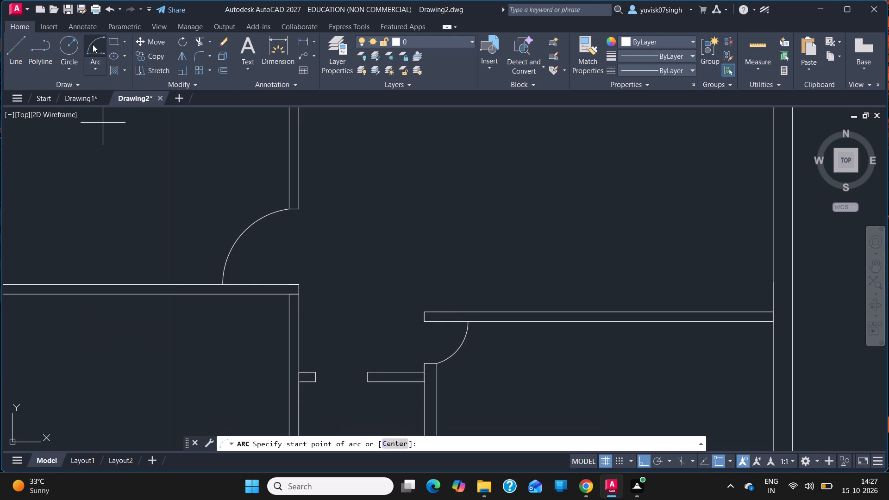
left_click(369, 372)
left_click(314, 381)
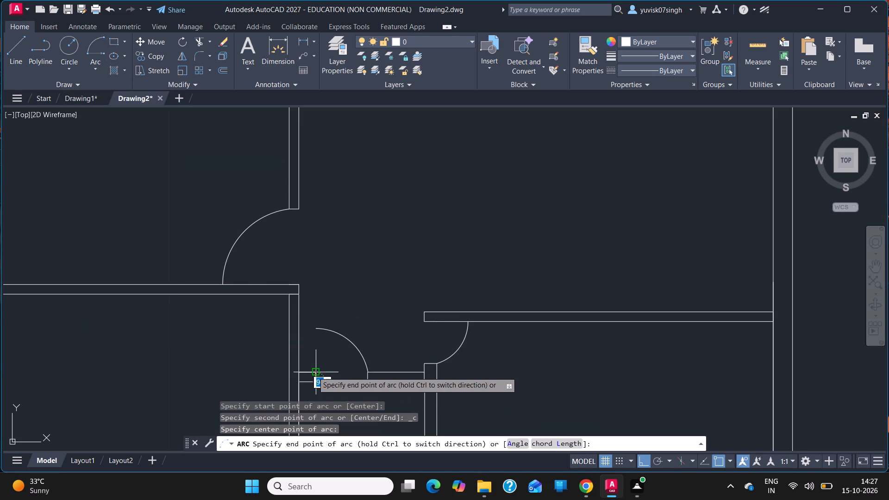
left_click(313, 371)
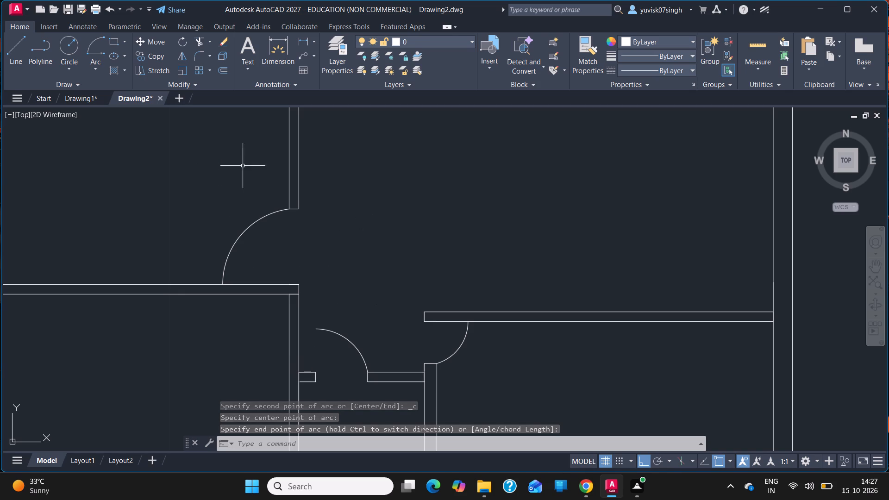
Draw the vertical door leaf line at the narrow lower middle room's opening, from the left jamb up to the swing arc's end.
left_click(16, 44)
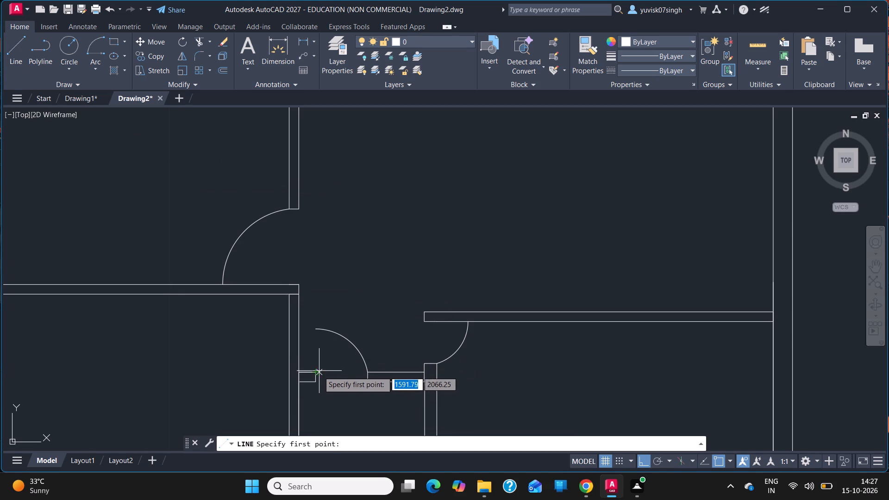
left_click_drag(313, 374, 314, 344)
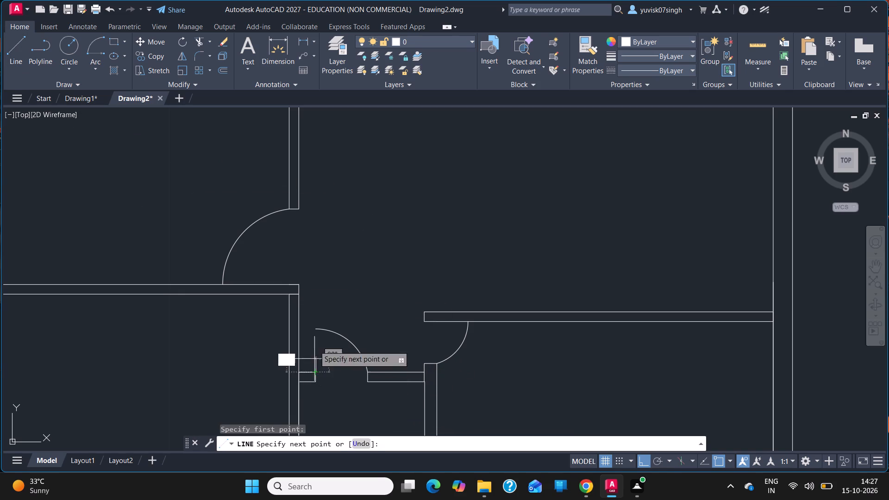
left_click_drag(314, 344, 314, 329)
left_click(314, 329)
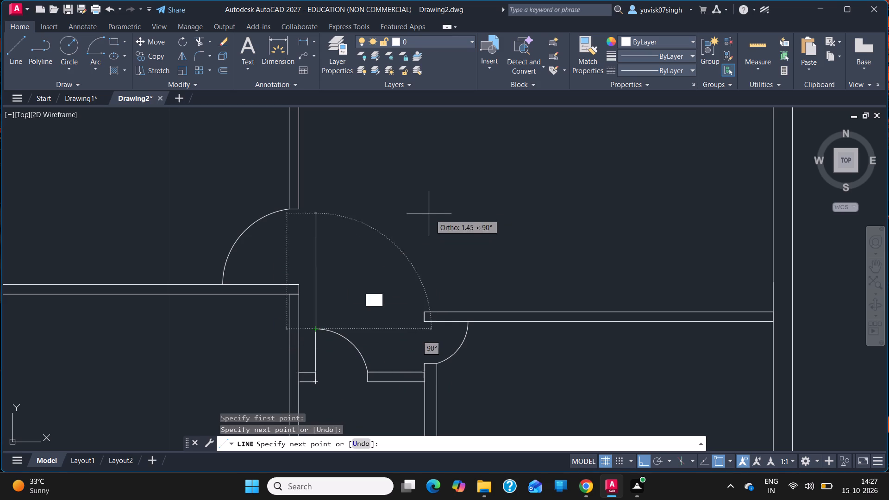
key("Escape")
Draw the horizontal door leaf line in the small left room, from the opening's lower jamb to the swing arc's end.
scroll(492, 233, "down", 2, "ctrl")
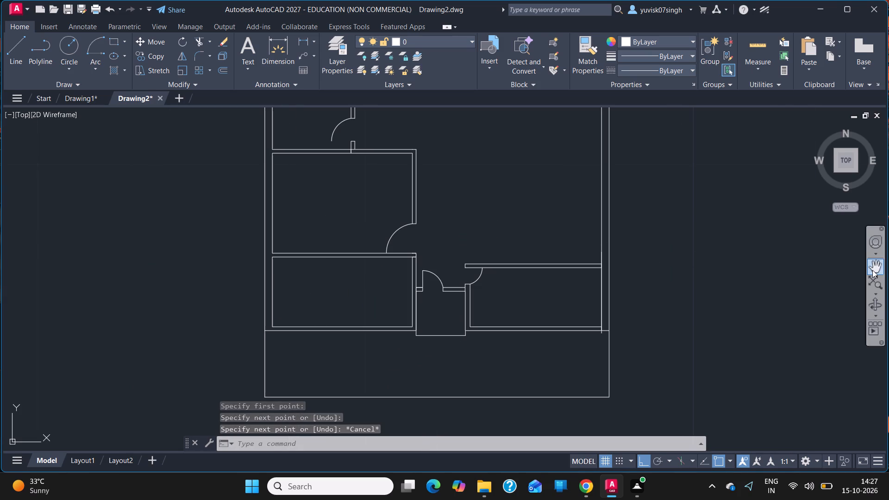
left_click(872, 270)
left_click_drag(483, 203, 489, 316)
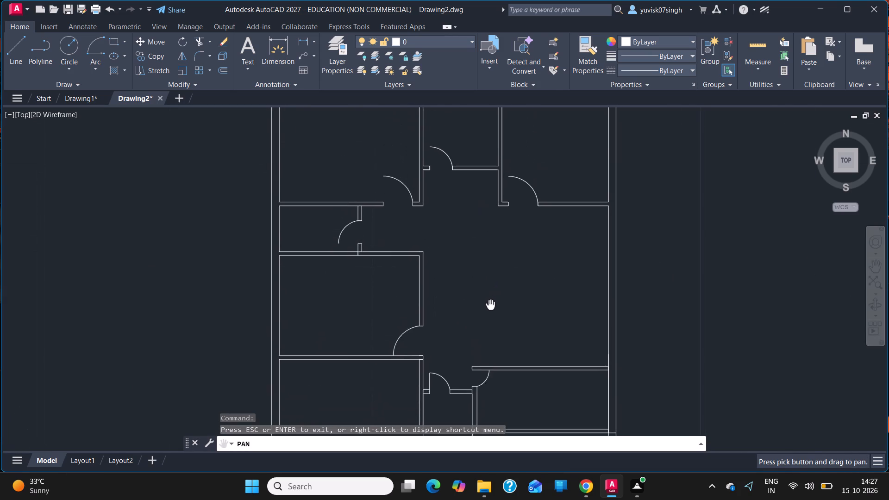
left_click_drag(489, 316, 492, 357)
key("Escape")
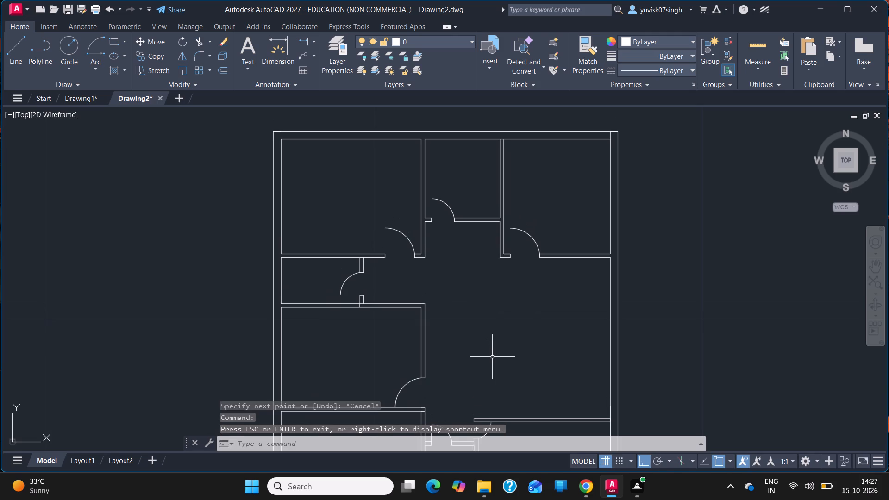
left_click(6, 62)
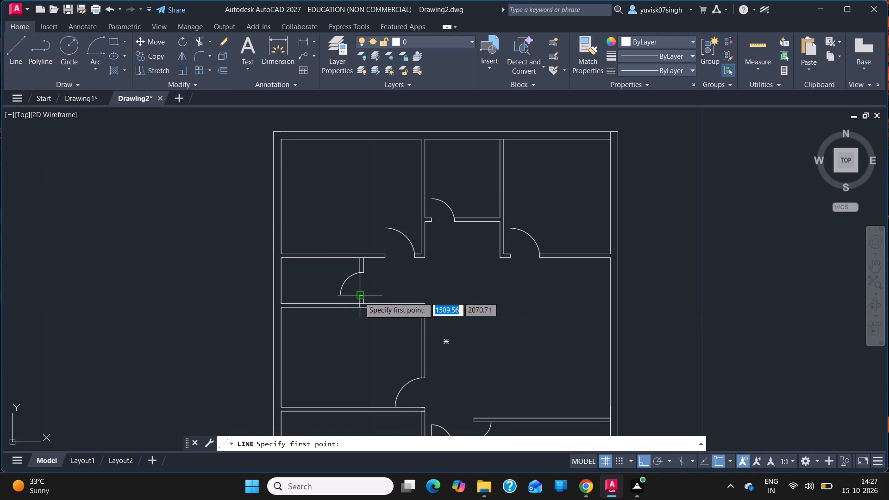
left_click_drag(359, 297, 343, 297)
left_click(343, 297)
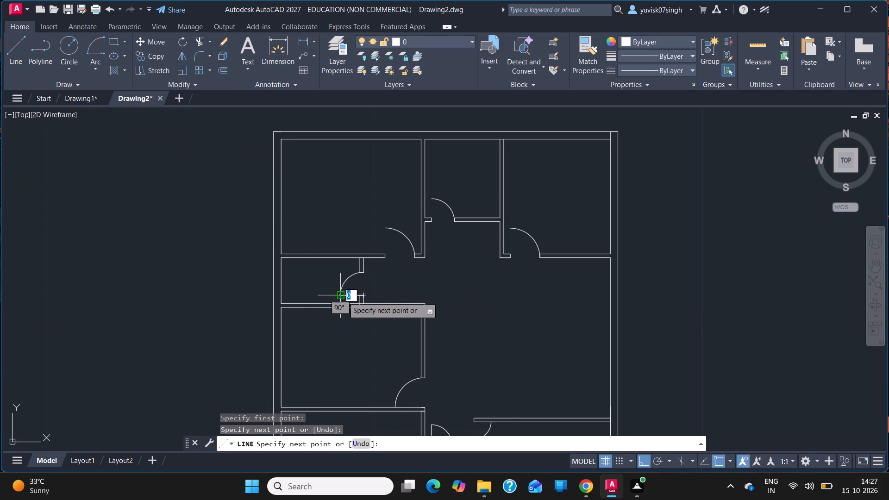
key("Escape")
Draw the vertical door leaf line in the large upper-left room, from the opening's left jamb up to the swing arc's end.
right_click(473, 300)
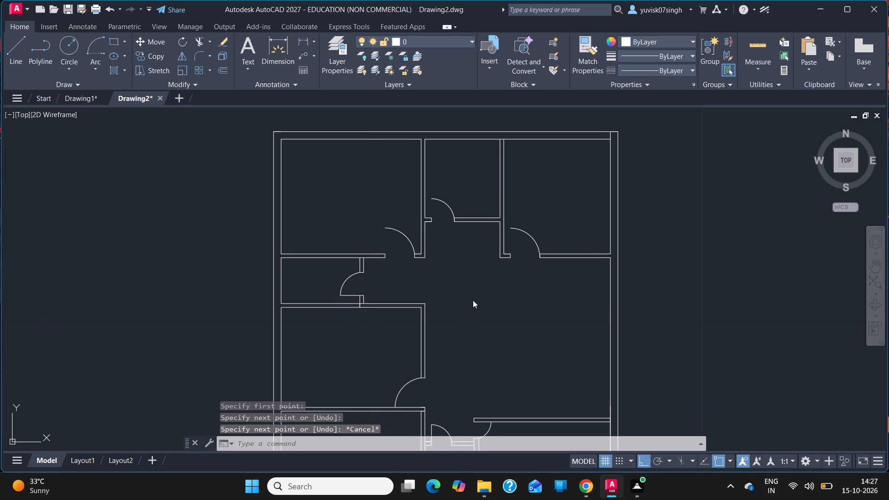
left_click(500, 90)
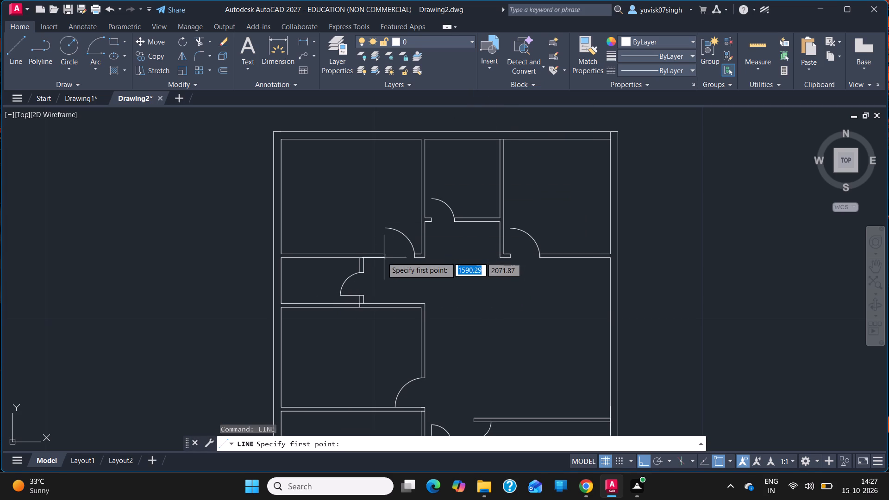
left_click_drag(383, 255, 382, 240)
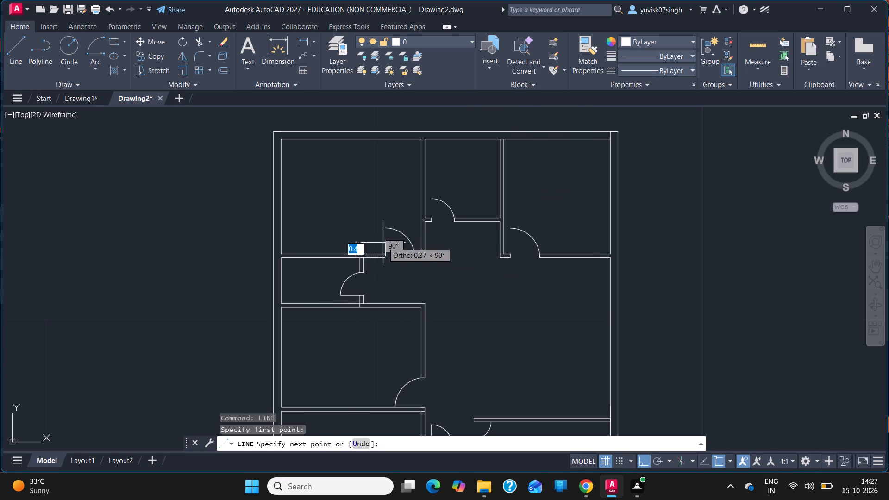
left_click_drag(382, 240, 382, 227)
left_click(382, 227)
key("Escape")
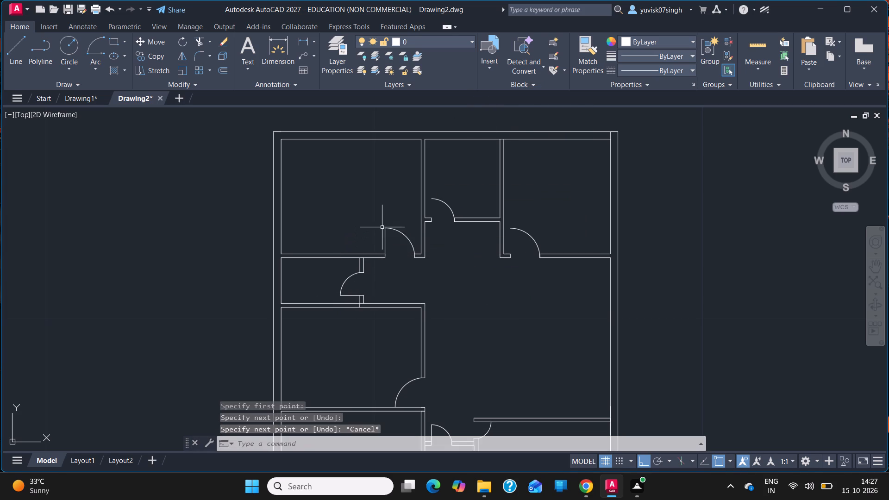
Draw the vertical door leaf line in the narrow upper middle room, from the opening's left jamb up to the swing arc's end.
right_click(485, 261)
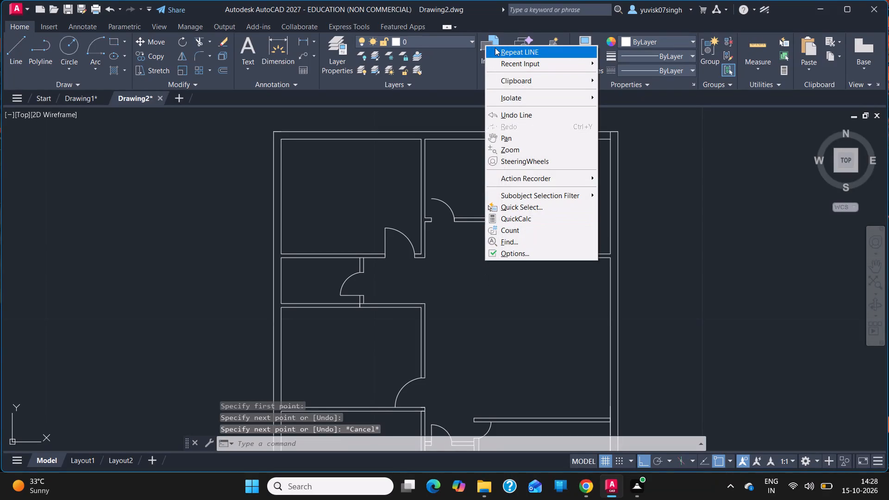
left_click(495, 48)
left_click_drag(432, 218, 432, 199)
left_click(432, 199)
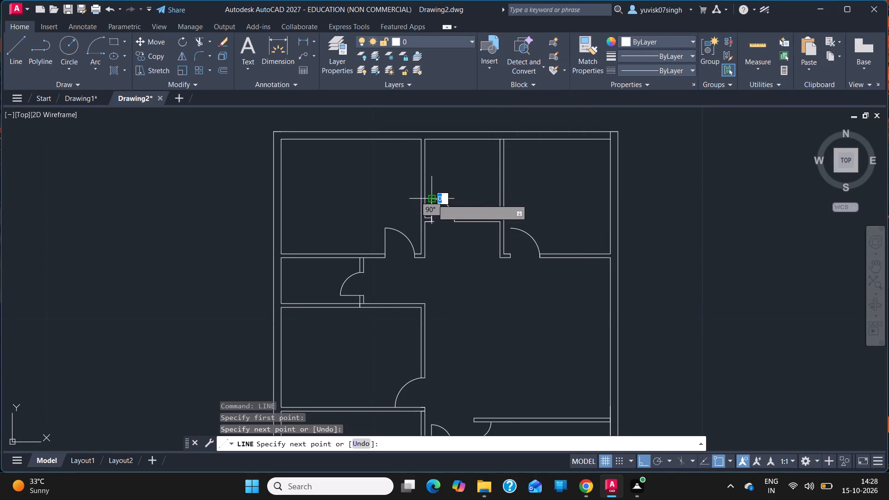
key("Escape")
Draw the vertical door leaf line in the upper-right room, from the opening's left jamb up to the swing arc's end.
right_click(500, 301)
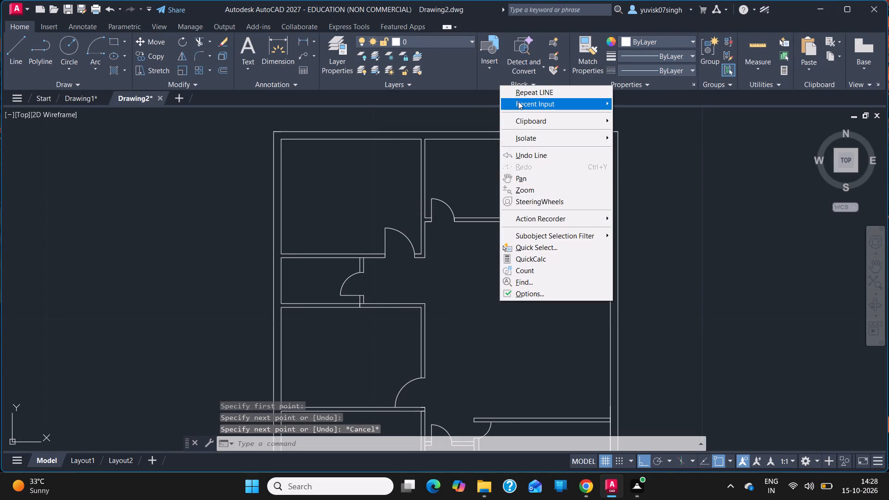
left_click(518, 95)
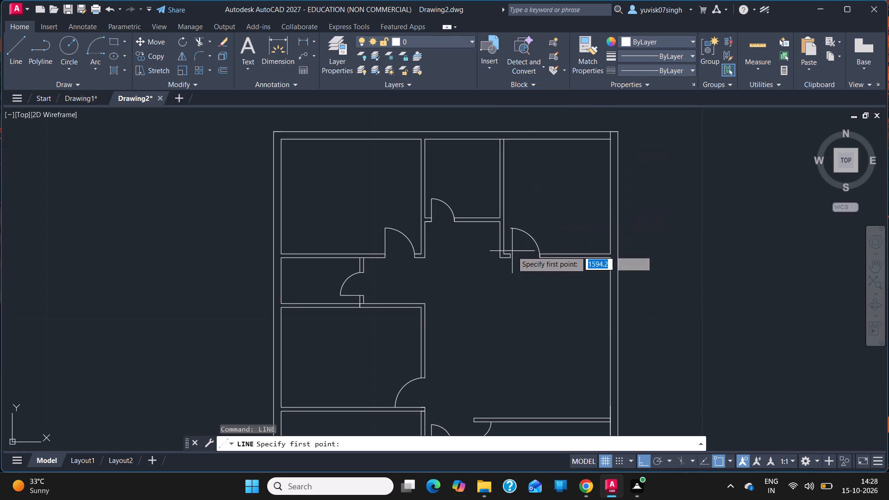
left_click_drag(511, 253, 509, 224)
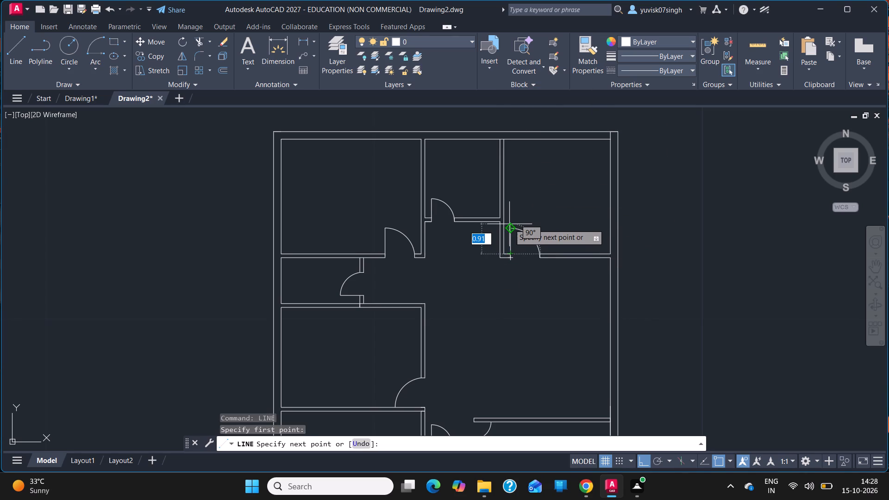
left_click(510, 228)
key("Escape")
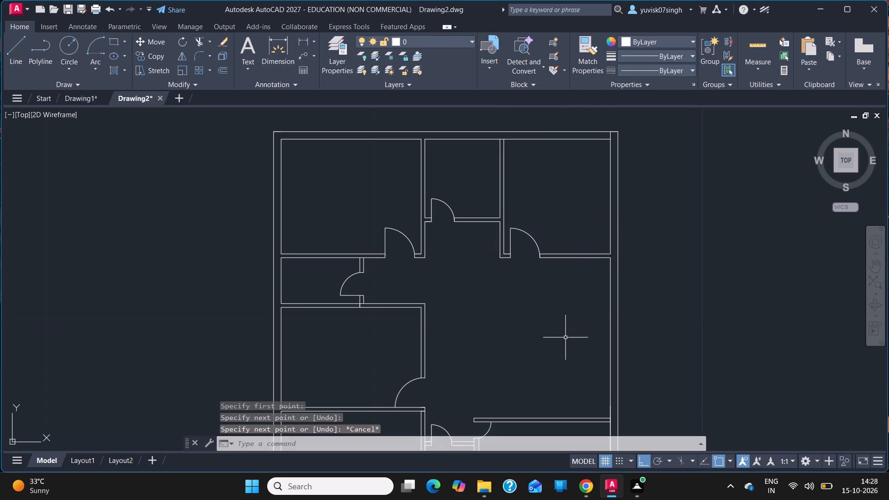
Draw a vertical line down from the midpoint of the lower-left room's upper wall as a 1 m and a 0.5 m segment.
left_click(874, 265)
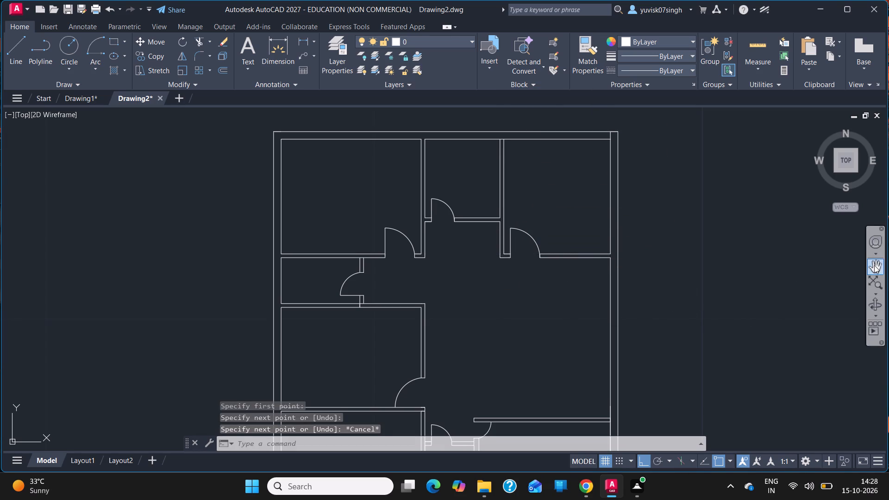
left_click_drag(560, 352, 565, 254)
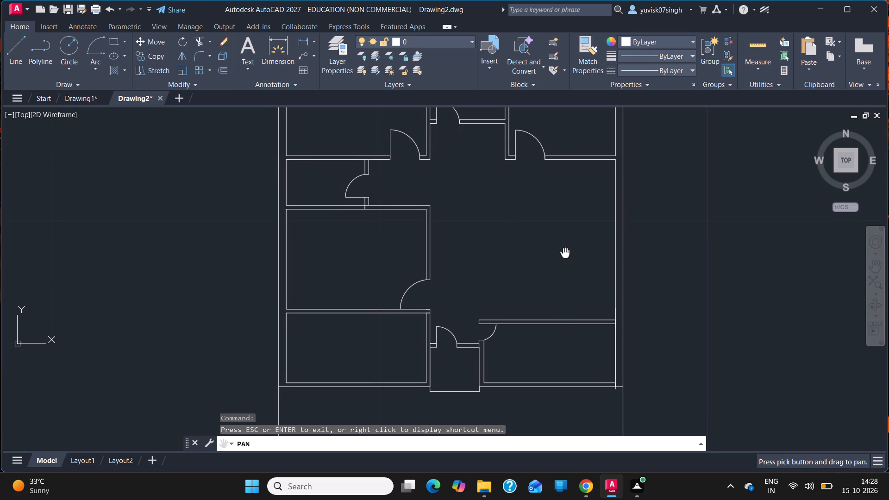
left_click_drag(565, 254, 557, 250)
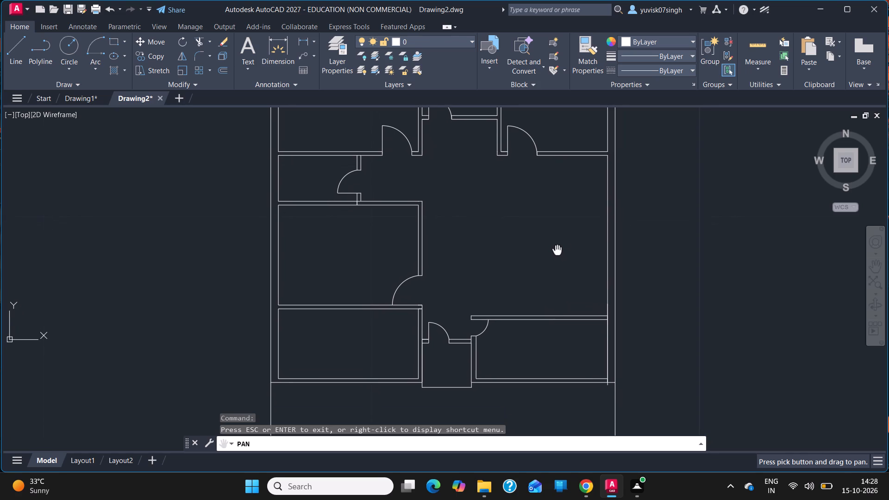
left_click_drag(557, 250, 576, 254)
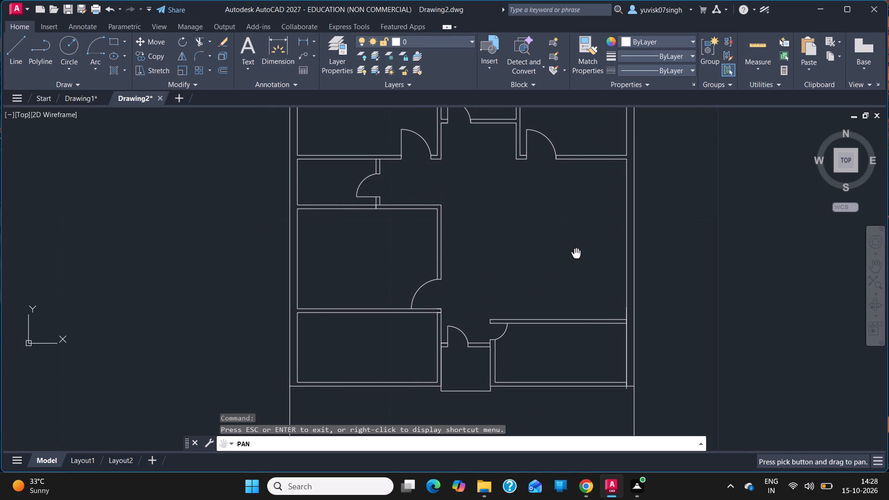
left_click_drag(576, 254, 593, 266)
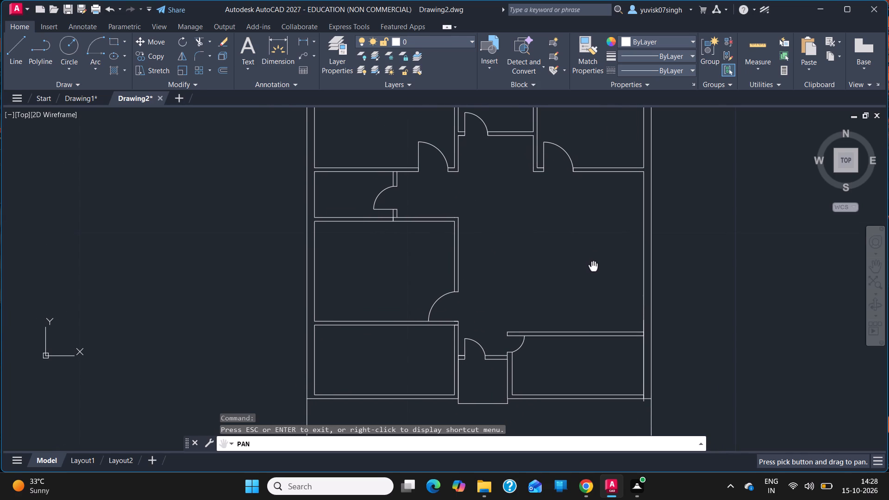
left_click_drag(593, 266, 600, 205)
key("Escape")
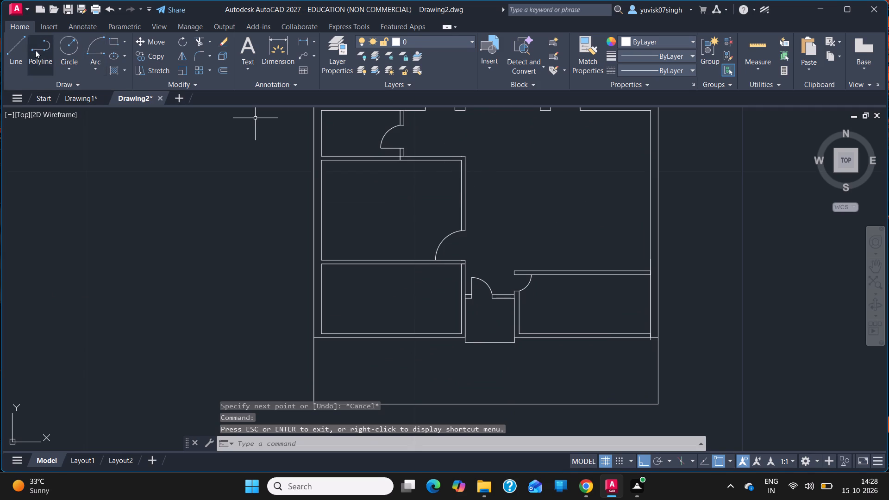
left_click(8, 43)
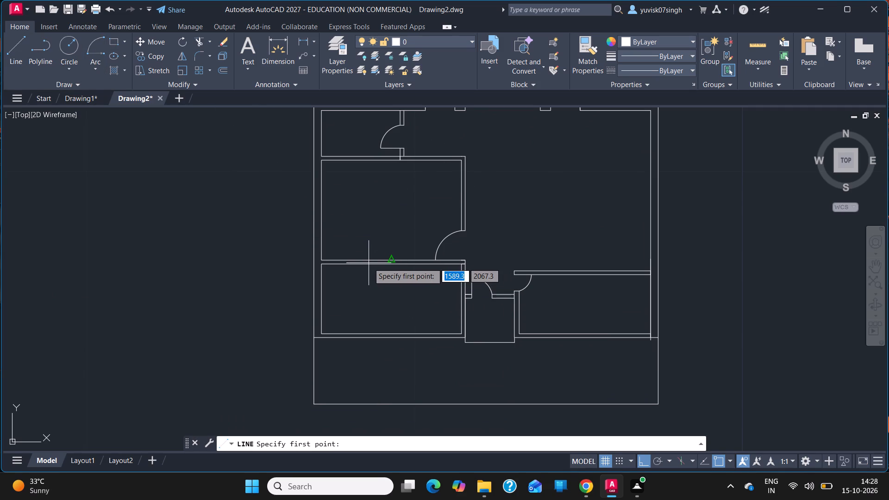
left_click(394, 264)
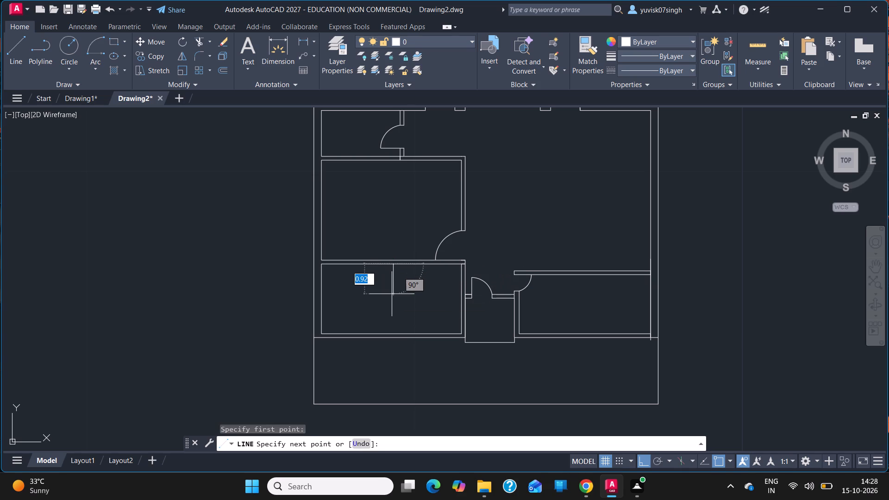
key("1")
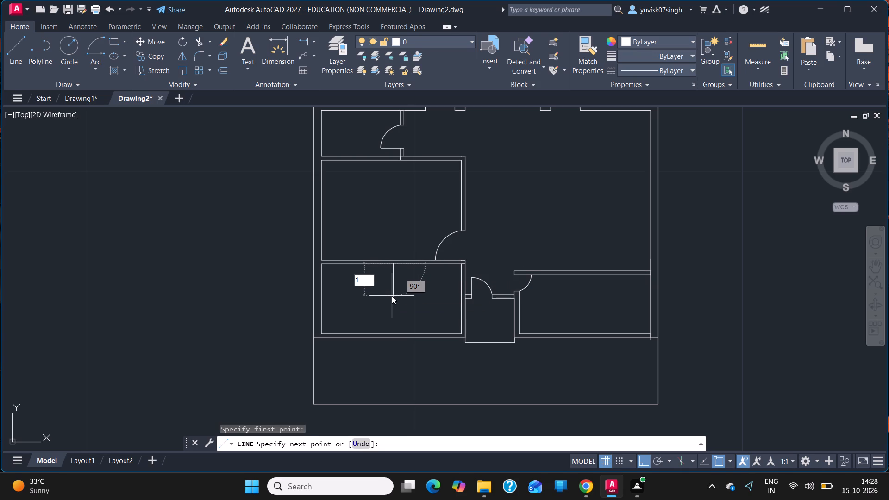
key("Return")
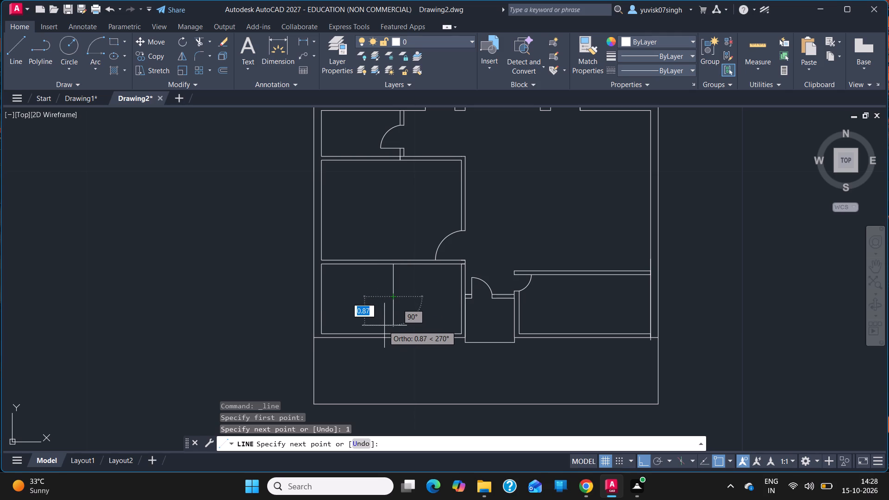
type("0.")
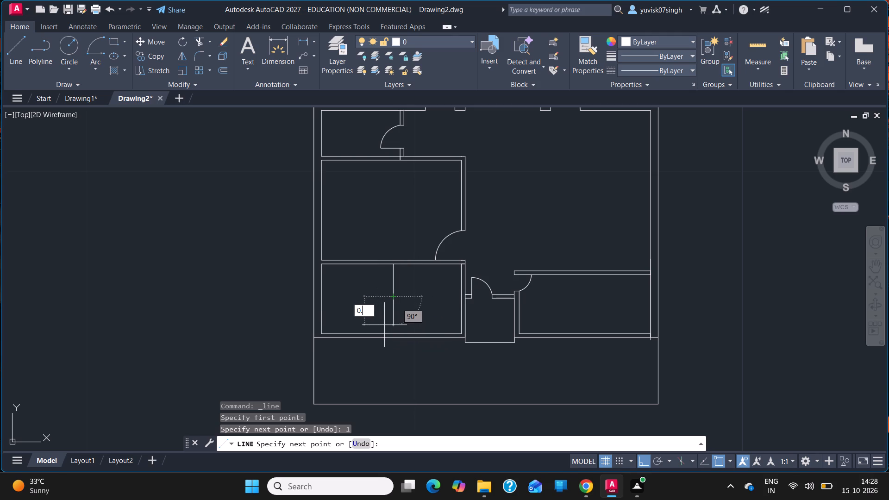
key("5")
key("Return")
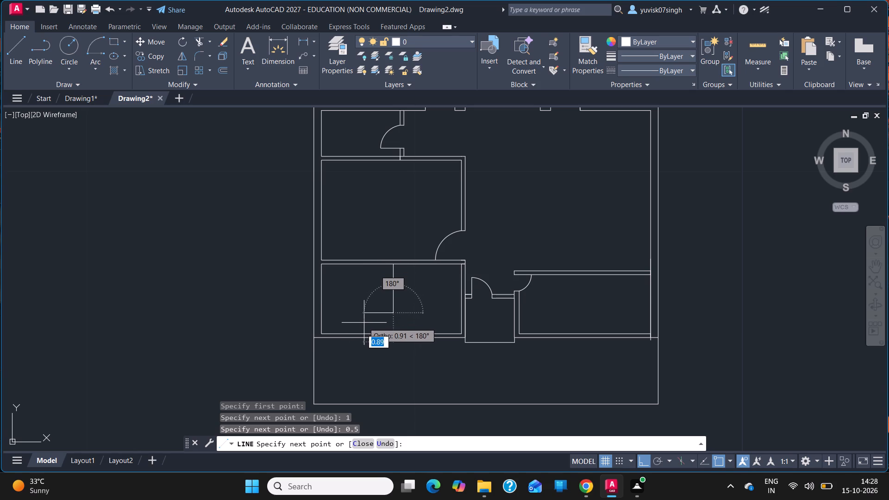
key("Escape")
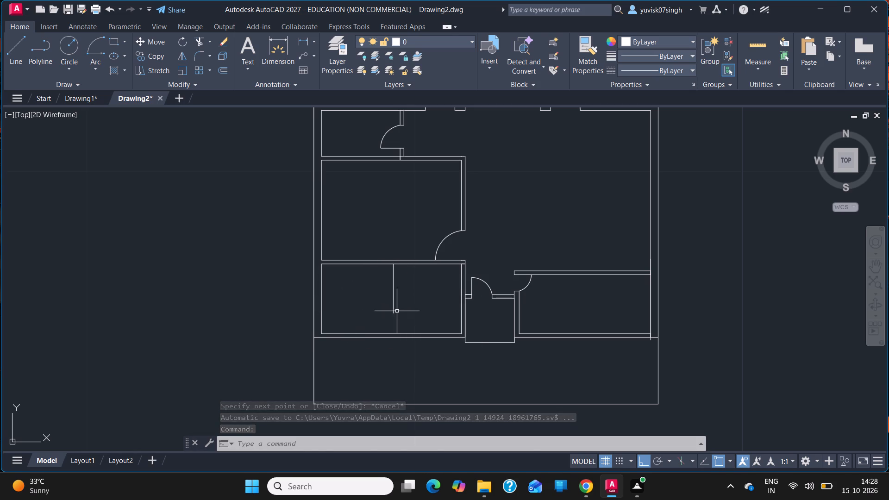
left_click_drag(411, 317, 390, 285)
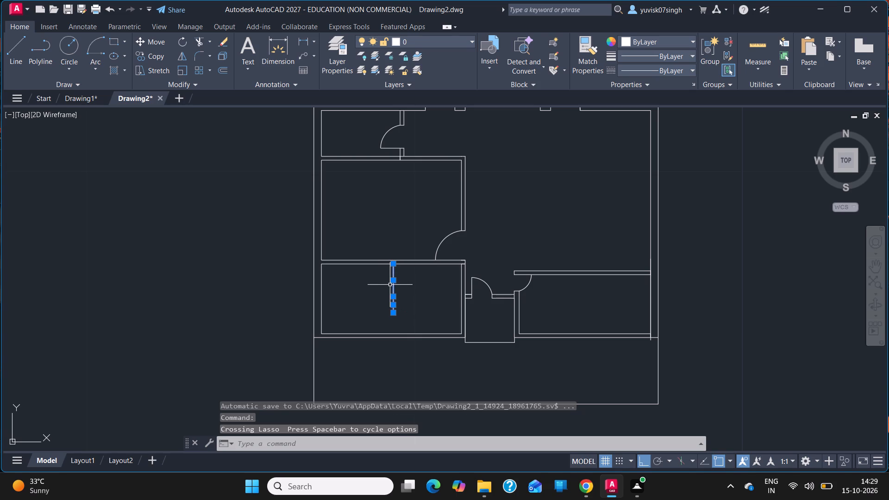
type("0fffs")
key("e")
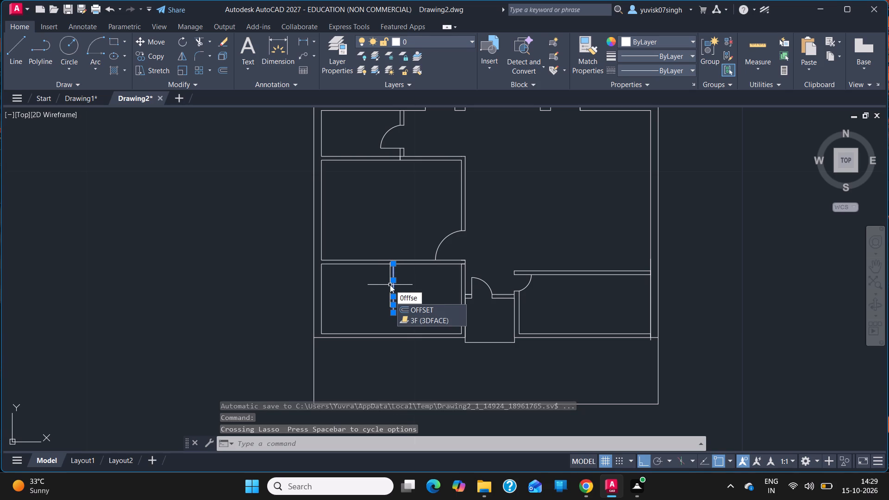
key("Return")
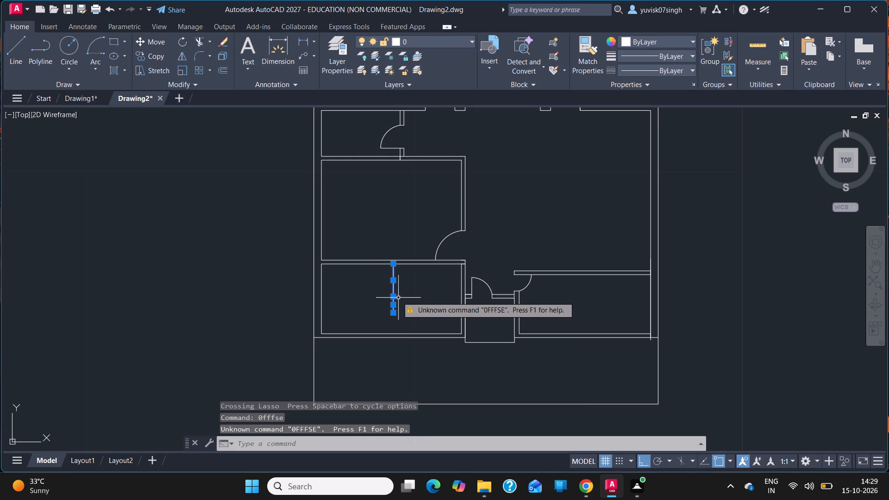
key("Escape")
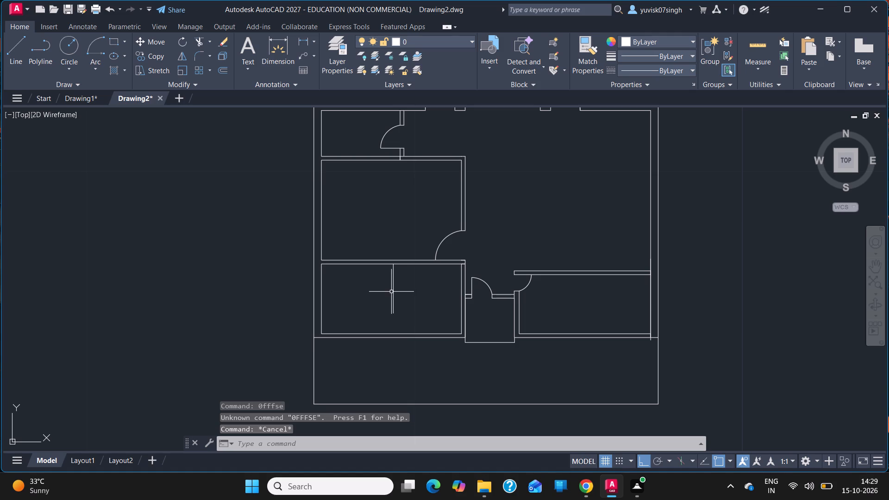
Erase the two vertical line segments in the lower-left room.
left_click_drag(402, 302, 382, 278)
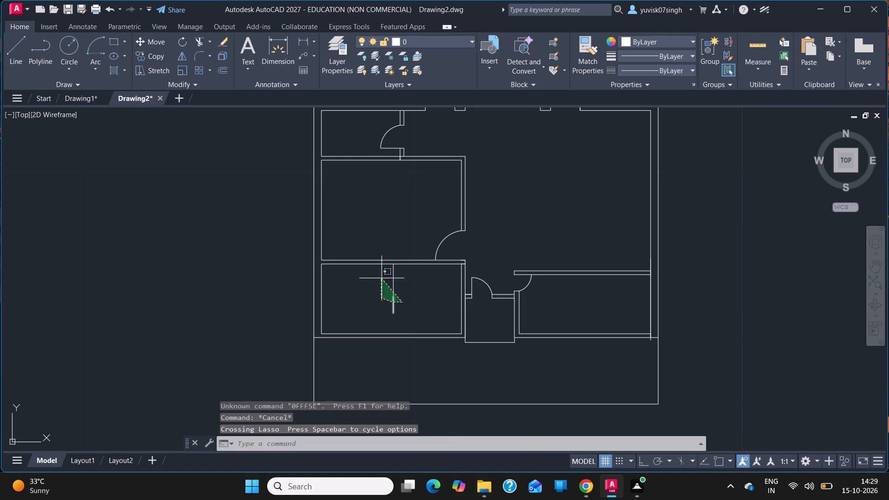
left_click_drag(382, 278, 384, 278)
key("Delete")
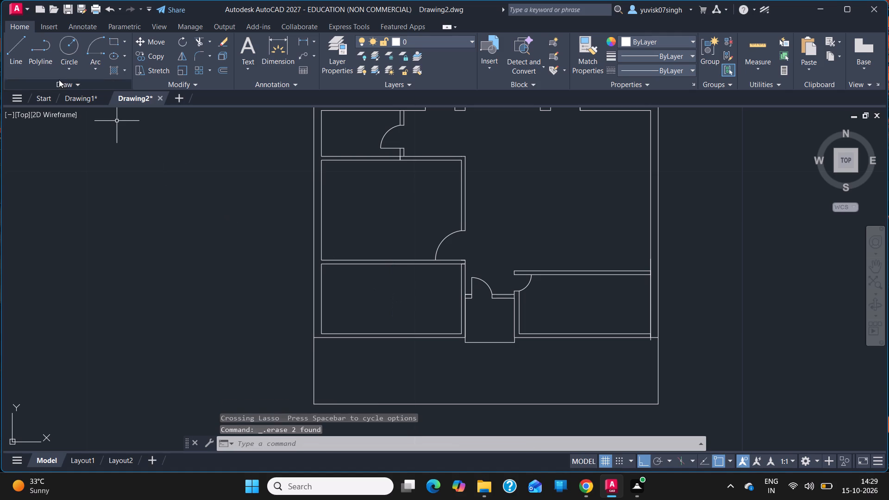
Draw a single 1.5 m vertical line down from the midpoint of the lower-left room's upper wall.
left_click(26, 53)
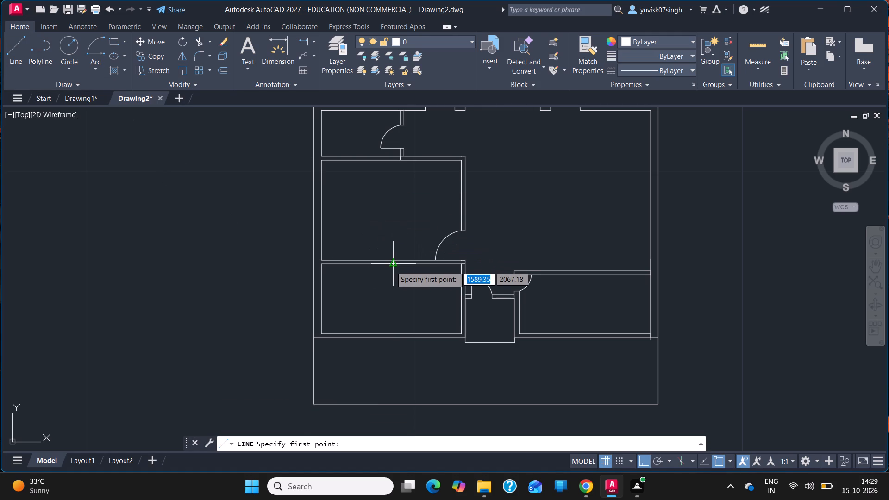
left_click_drag(391, 266, 400, 319)
type("1.")
key("5")
key("Return")
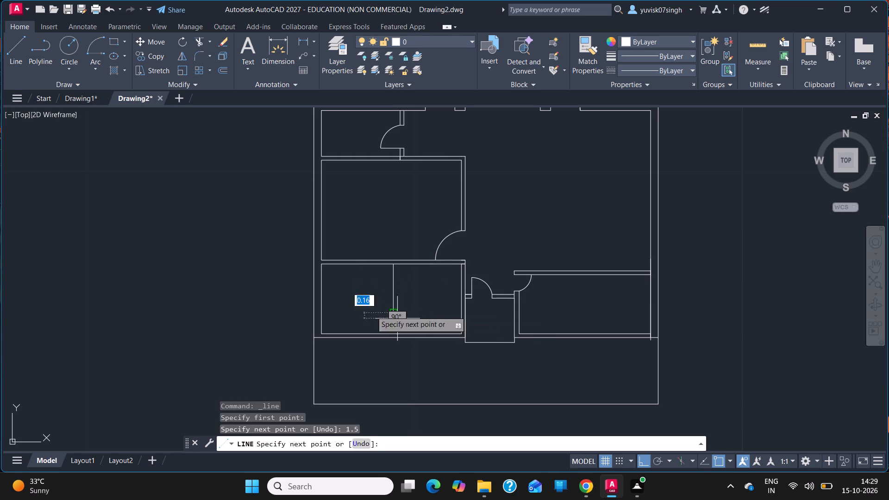
key("Escape")
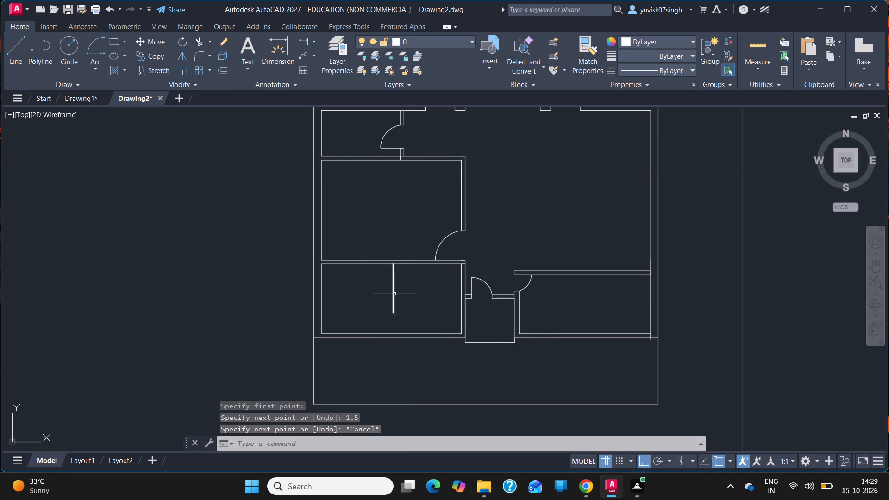
Offset the 1.5 m vertical line by 0.2 m toward the lower-left room's left wall.
type("offset")
key("Return")
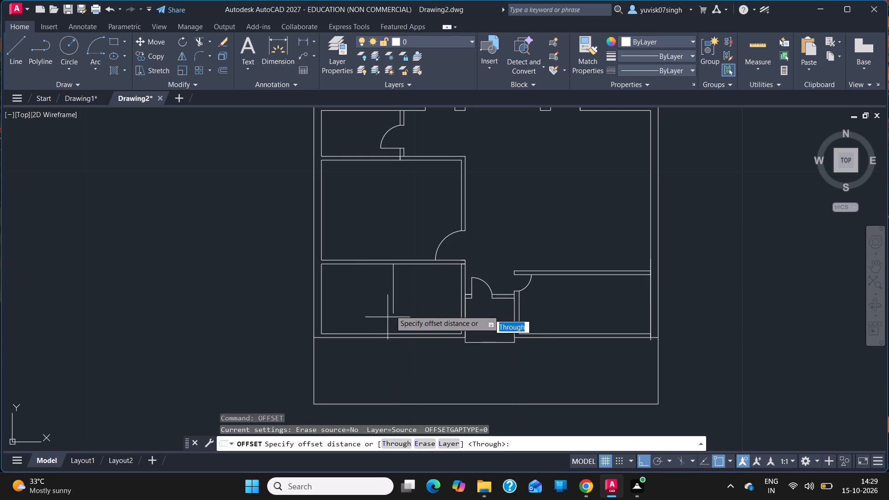
left_click(392, 290)
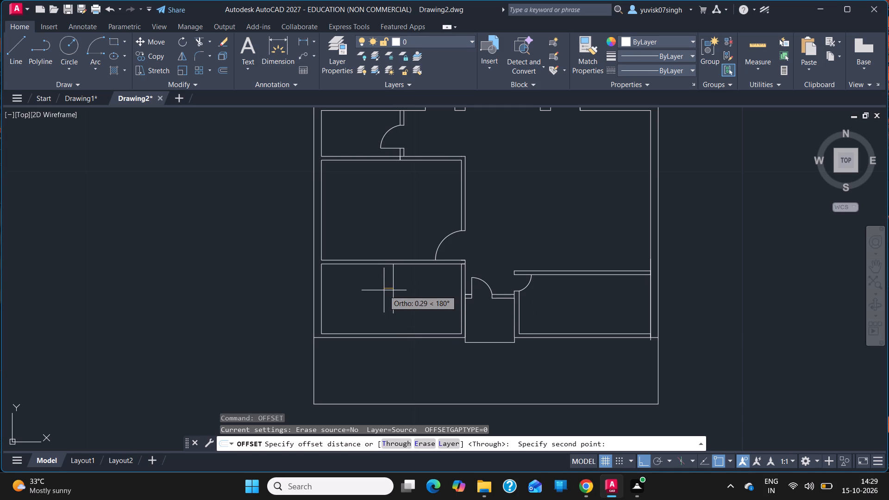
type("0.2")
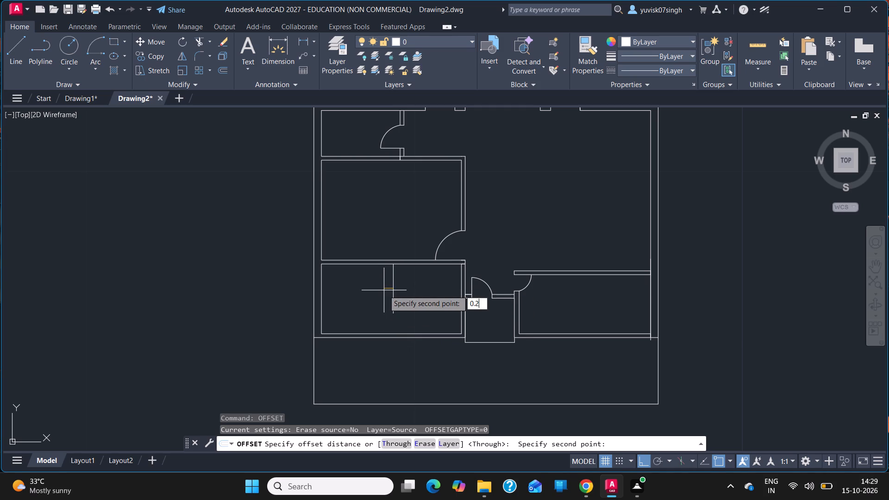
key("Return")
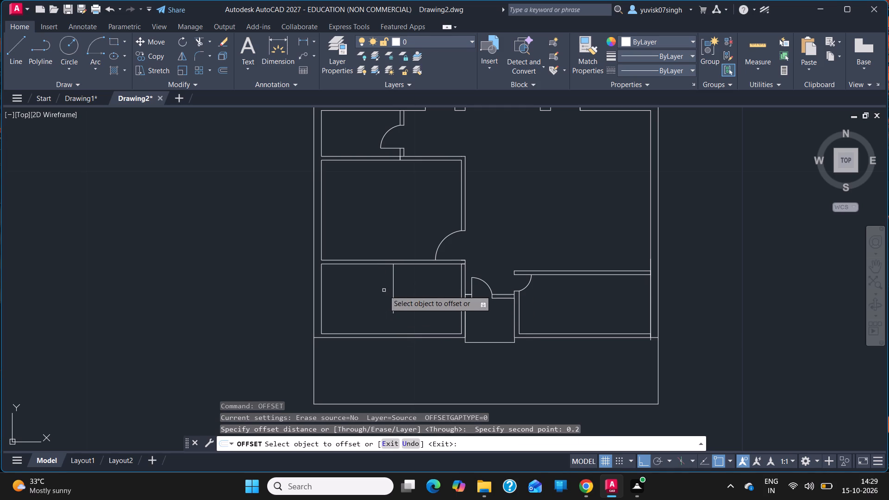
left_click(393, 292)
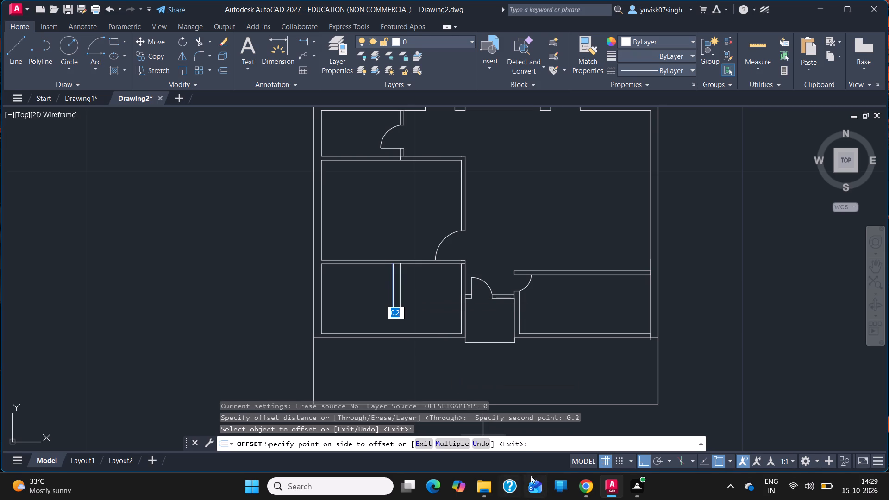
left_click_drag(457, 446, 363, 301)
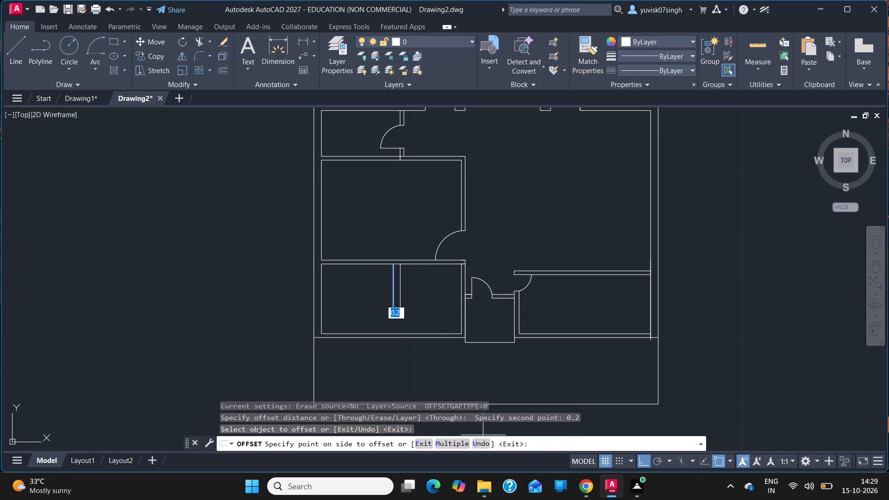
left_click_drag(363, 301, 363, 300)
left_click(363, 300)
left_click(363, 300)
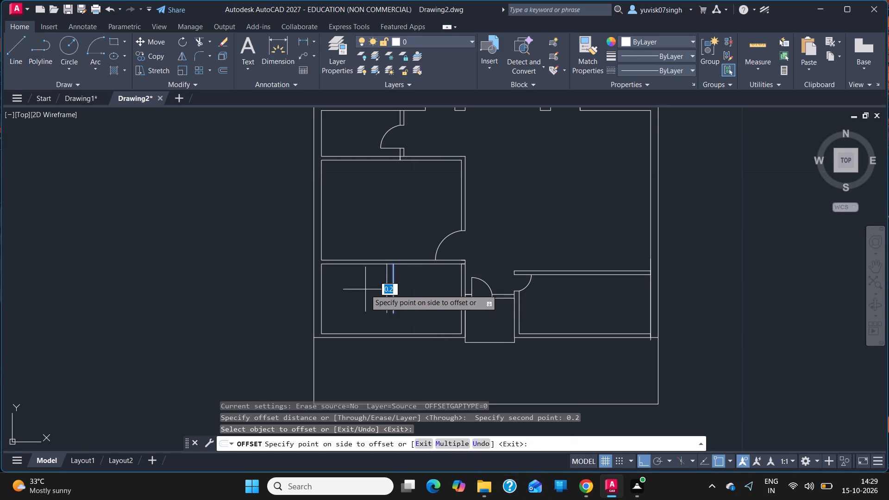
left_click(356, 293)
left_click(356, 293)
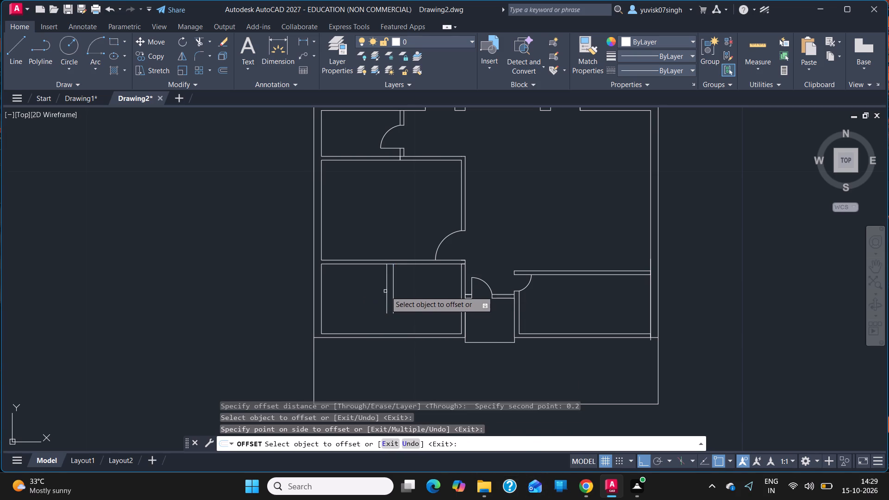
Offset the new line four more times at 0.2 m spacing toward the left wall, using the Multiple option, to form stair treads.
left_click(386, 291)
left_click(448, 440)
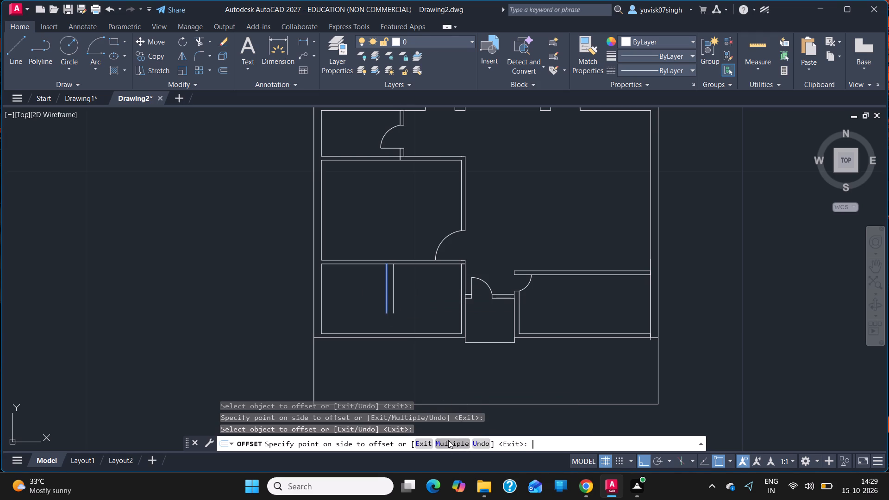
left_click(353, 300)
left_click(353, 300)
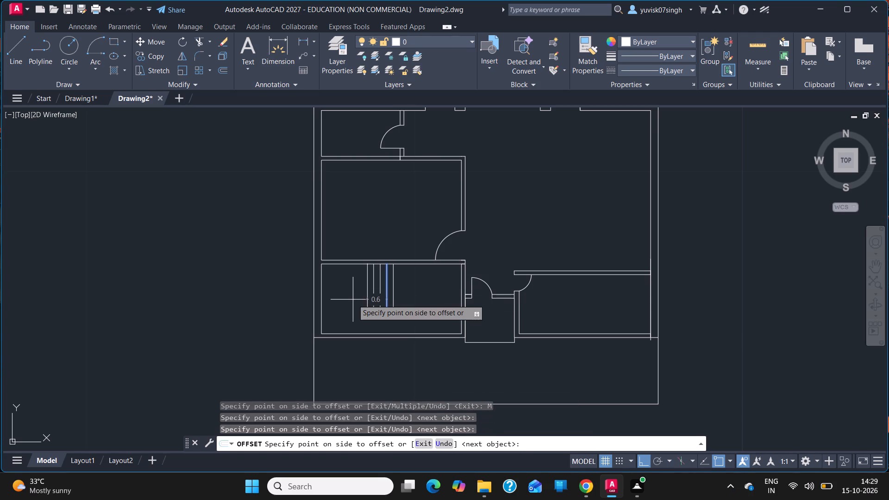
left_click(353, 300)
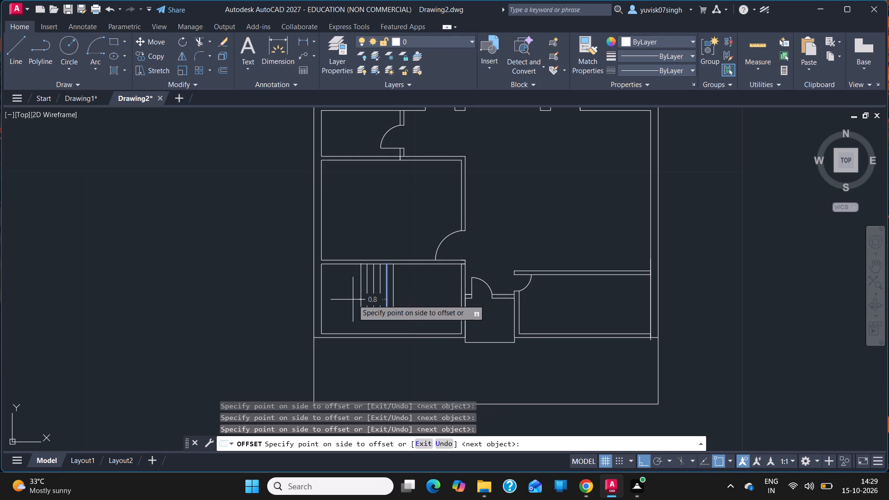
left_click(353, 300)
key("Escape")
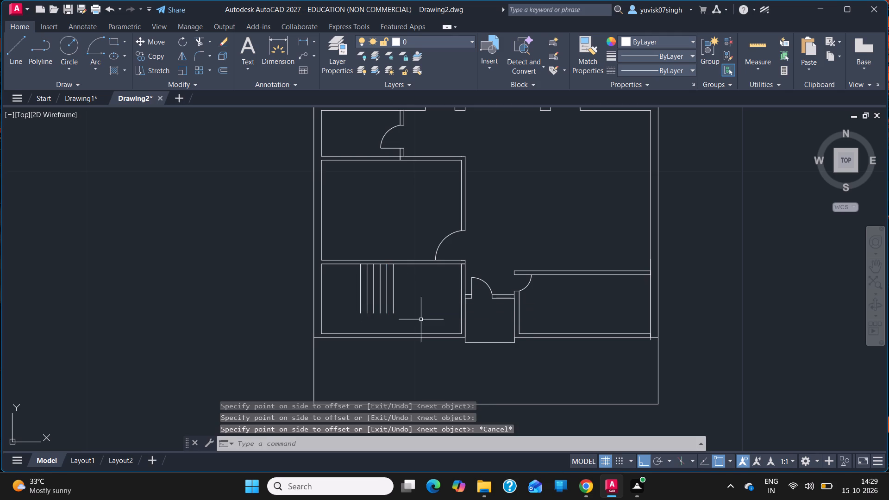
Offset the original stair line four times at 0.2 m spacing toward the lower-left room's right wall, using the Multiple option.
type("offset")
key("Return")
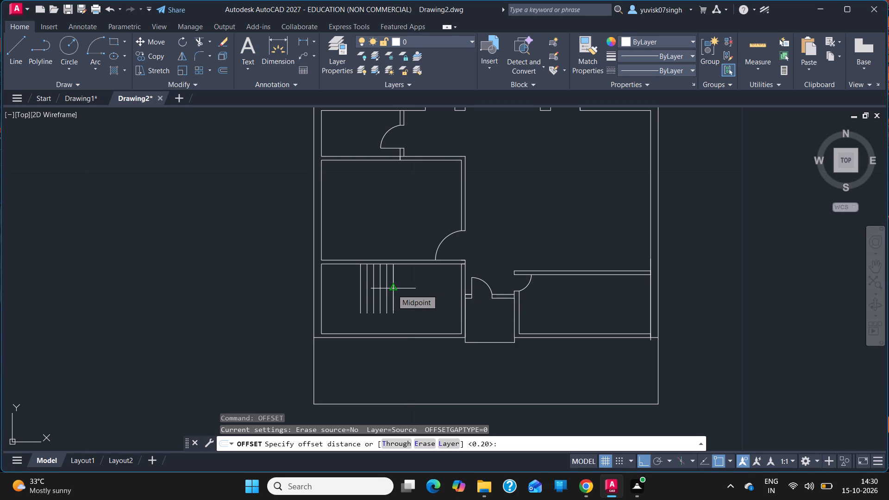
left_click(392, 289)
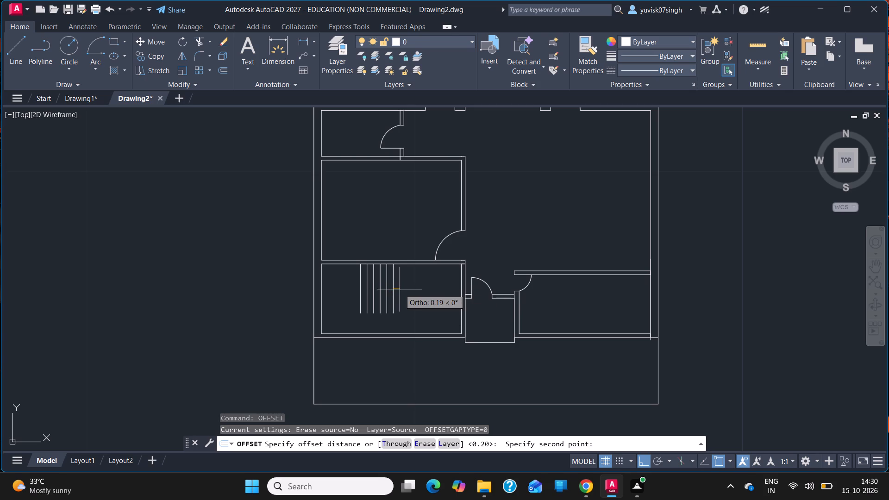
type("0.")
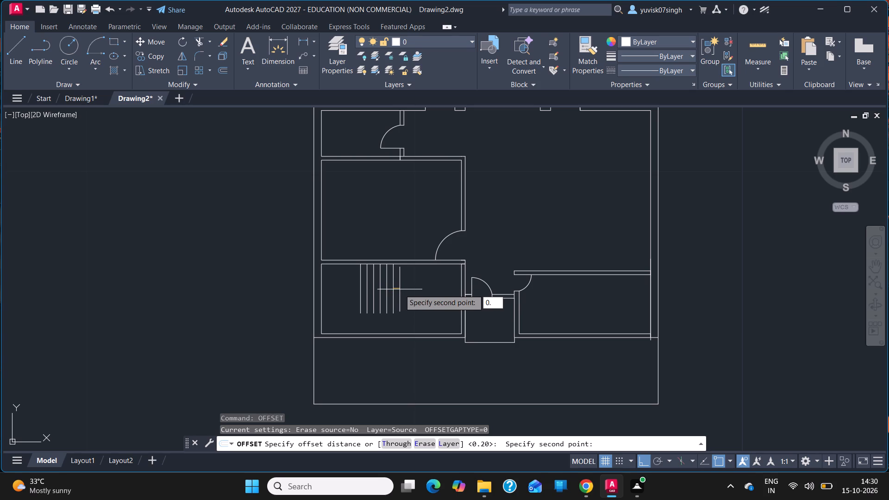
key("2")
key("Return")
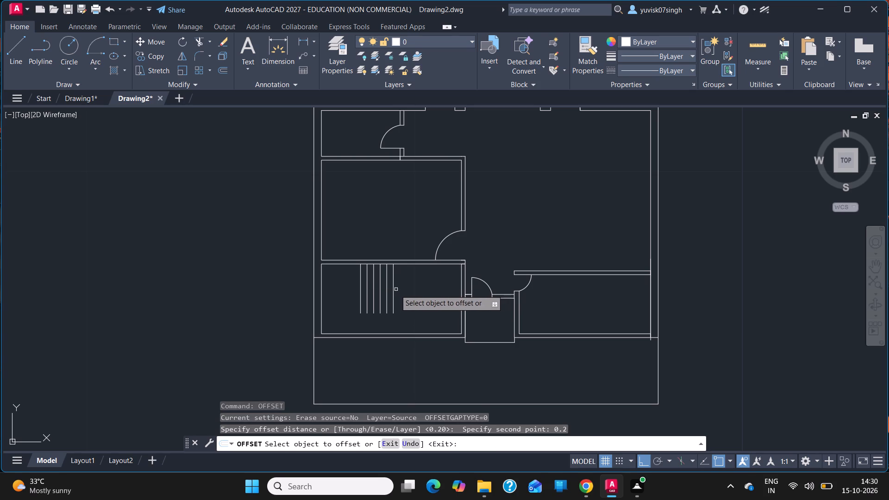
left_click(393, 290)
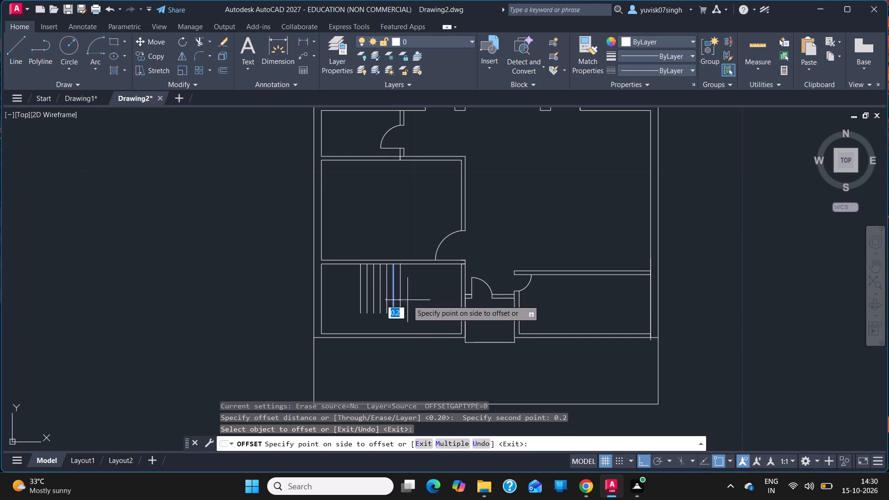
left_click(451, 444)
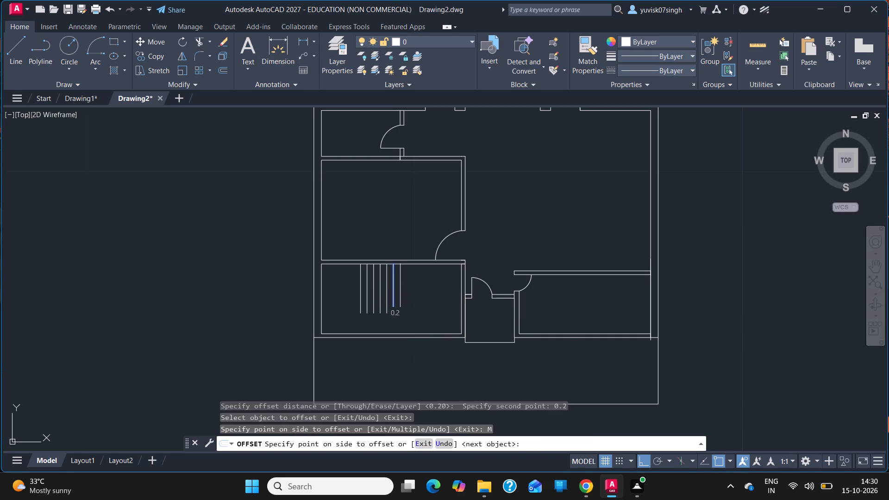
left_click(438, 297)
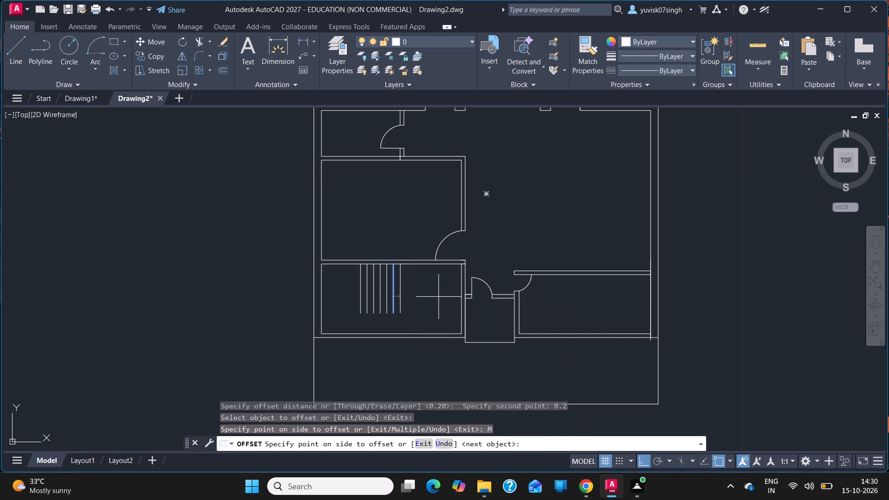
left_click(438, 297)
left_click(438, 297)
left_click(438, 297)
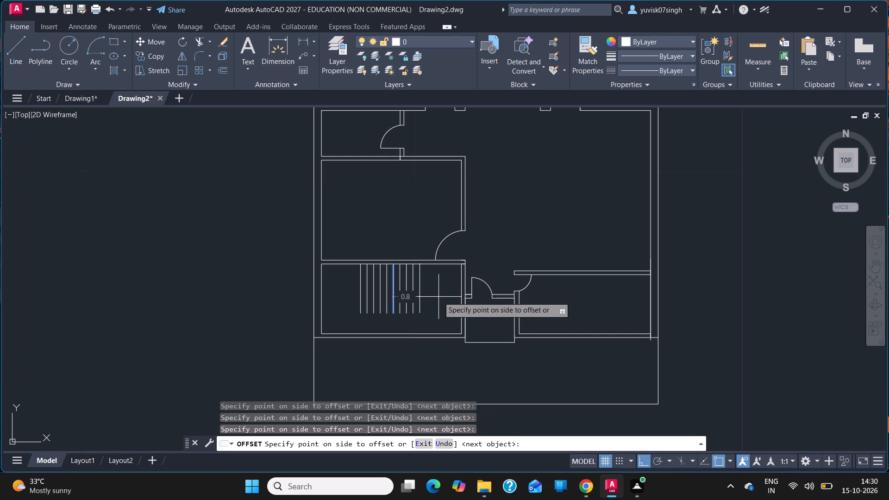
left_click(438, 297)
key("Escape")
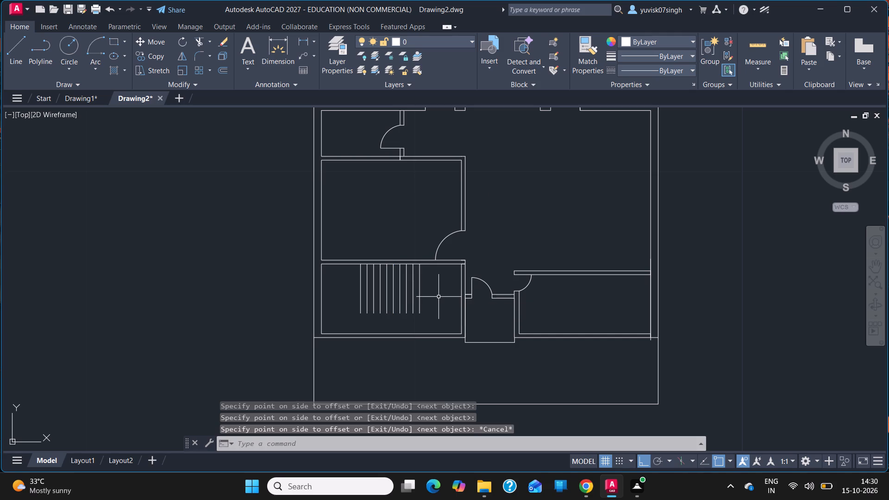
Draw a connected line along the treads' lower ends, up the last tread to its midpoint, and back across all treads at mid-height.
left_click(18, 50)
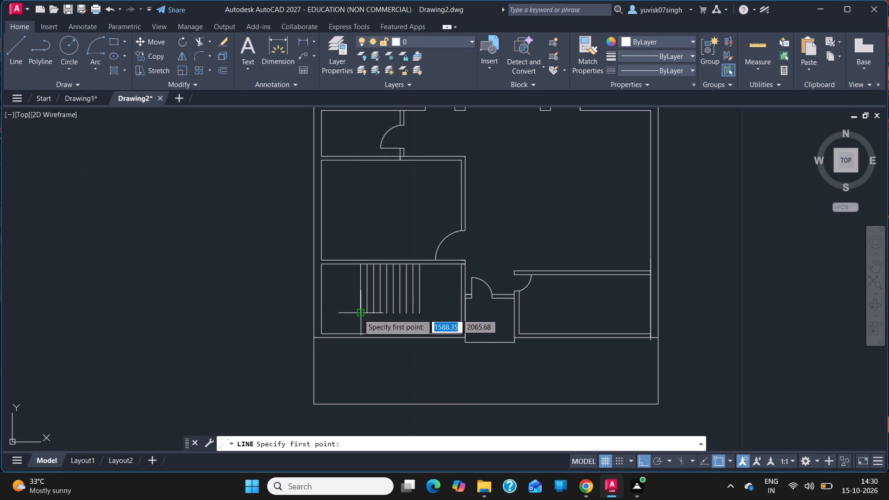
left_click_drag(358, 314, 422, 312)
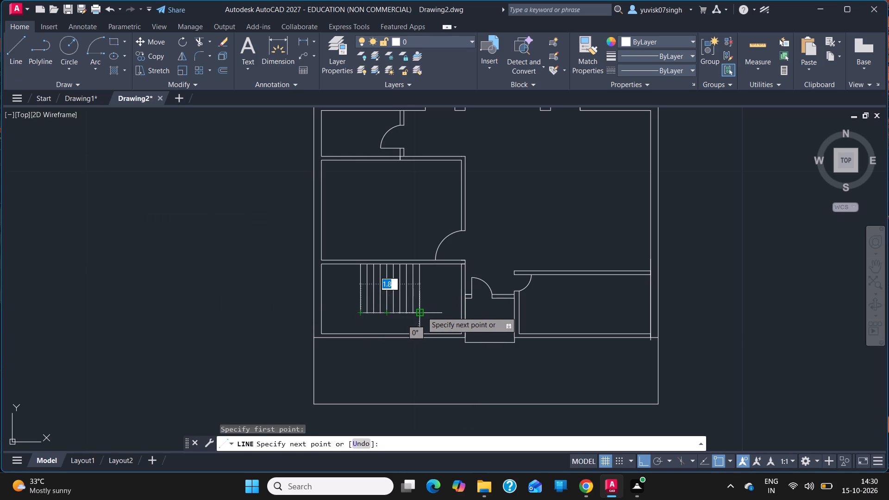
left_click(422, 312)
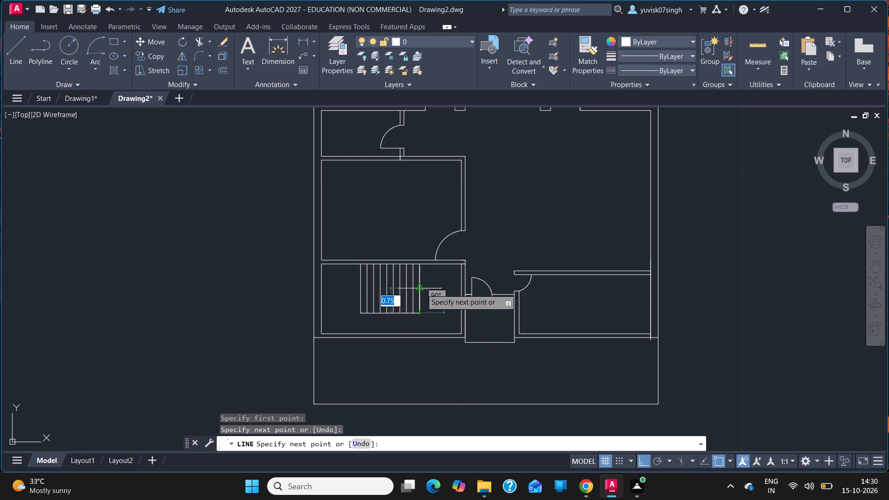
left_click_drag(421, 290, 360, 288)
left_click(360, 288)
key("Escape")
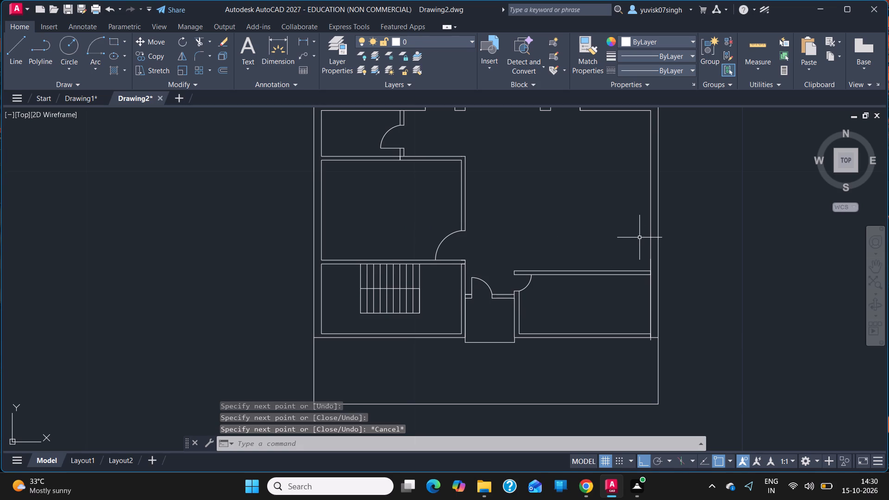
Draw two vertical lines from the staircase's lower corners down to the lower-left room's bottom wall.
left_click(14, 57)
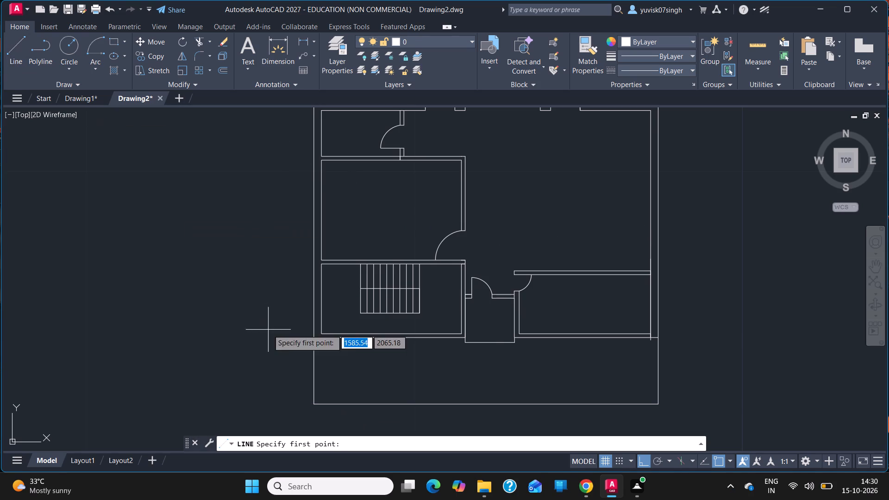
left_click_drag(359, 314, 359, 331)
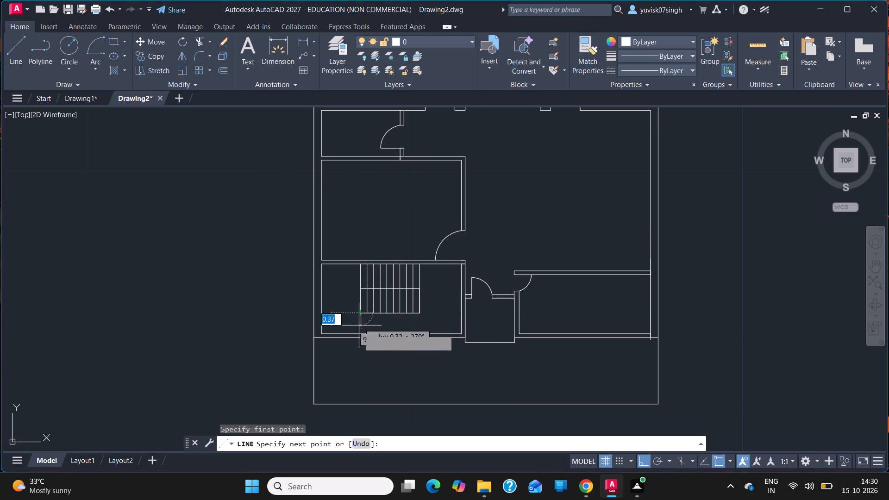
left_click_drag(359, 331, 359, 332)
left_click(359, 332)
key("Escape")
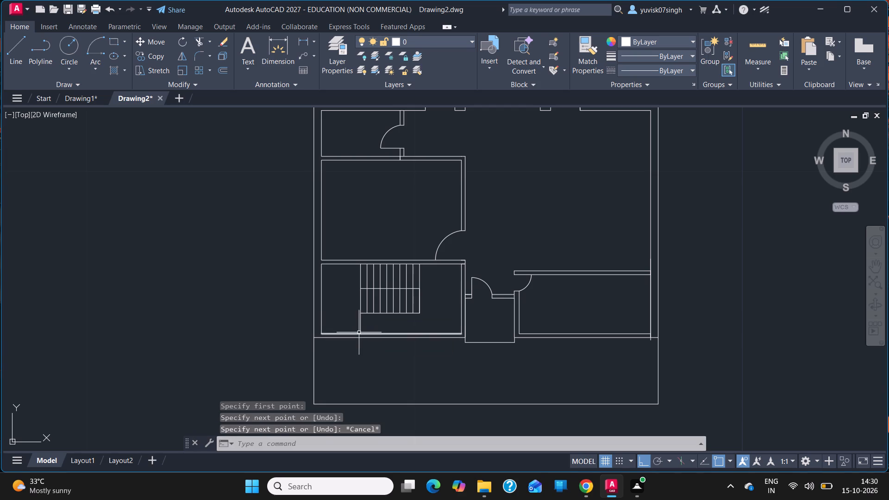
left_click(19, 66)
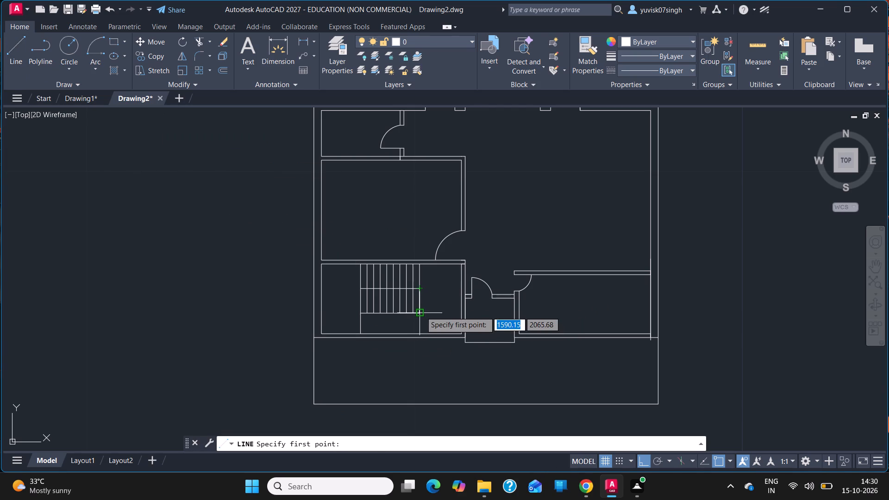
left_click_drag(421, 312, 420, 331)
left_click(420, 331)
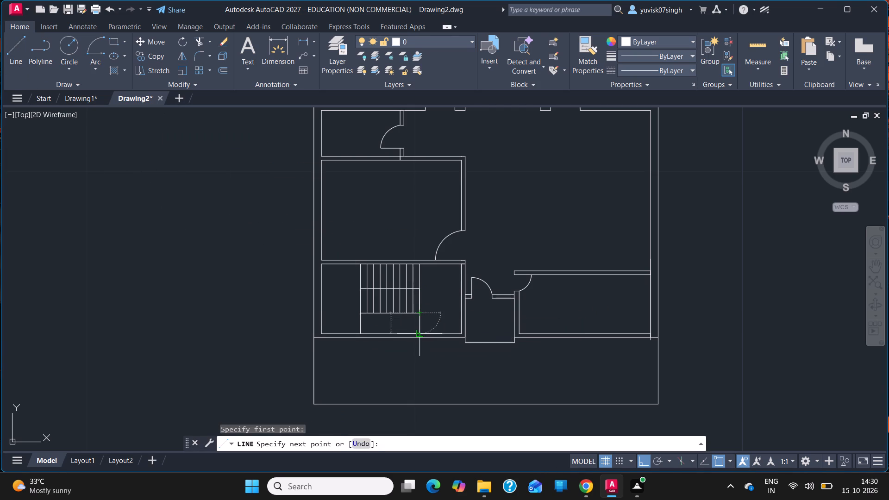
key("Escape")
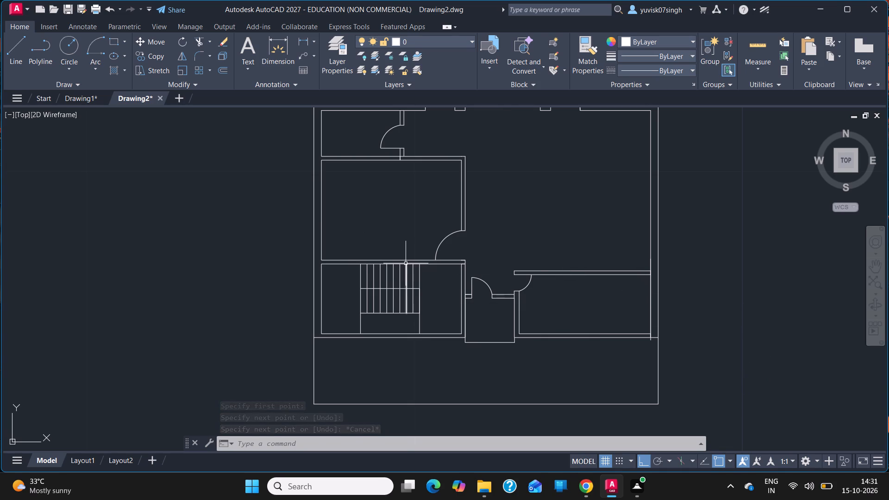
Offset the entrance porch's bottom edge outward three times at 0.2 m spacing, using the Multiple option, to form entry steps.
left_click(20, 50)
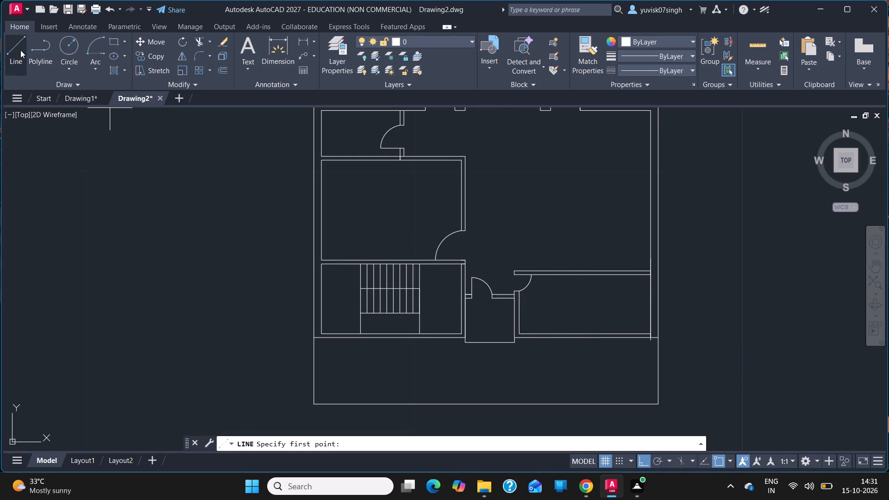
key("Escape")
type("off")
key("Return")
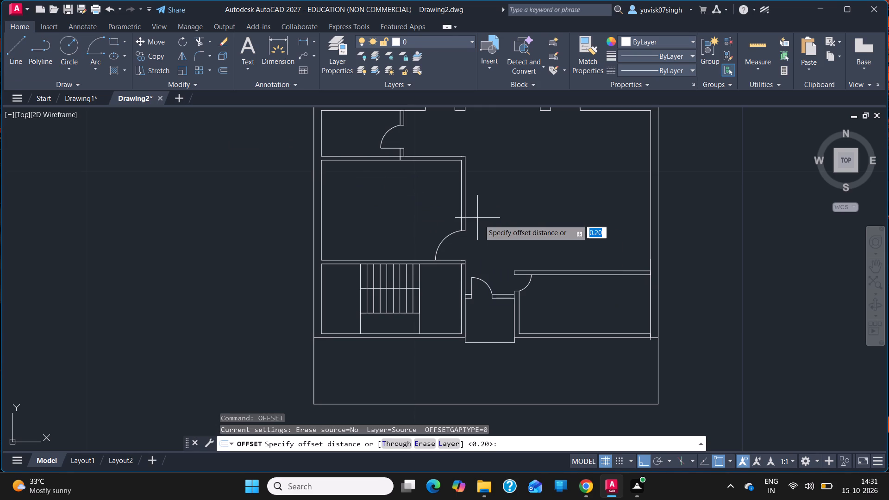
left_click(488, 343)
type("0.2")
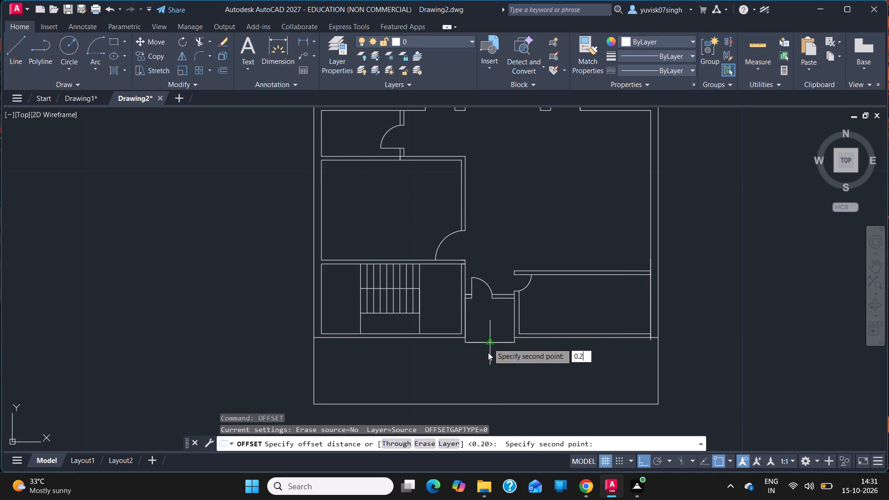
key("Return")
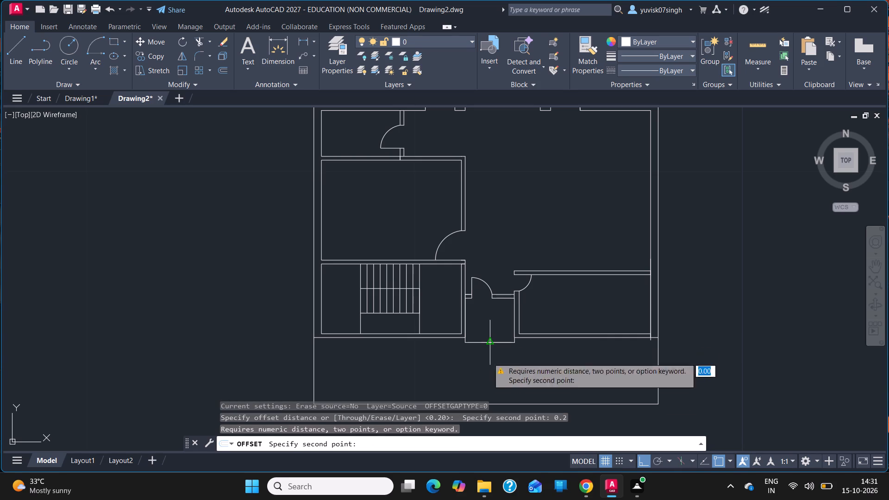
type("0.2")
key("Return")
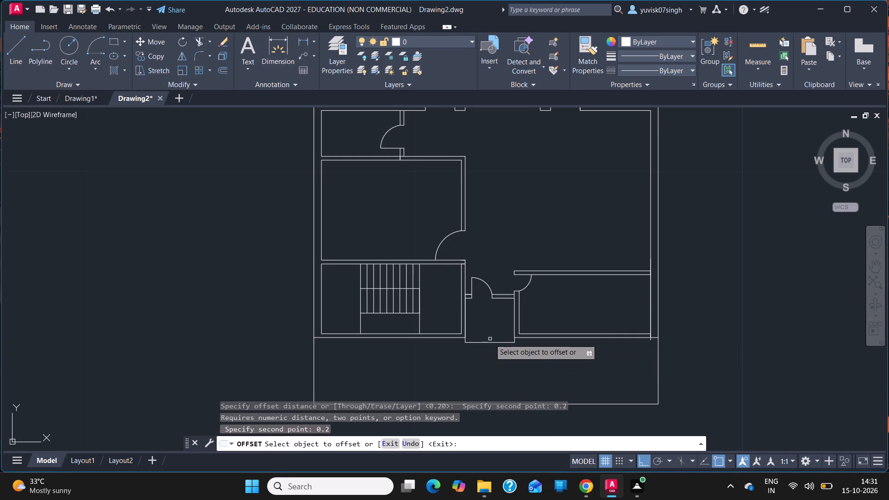
left_click(488, 342)
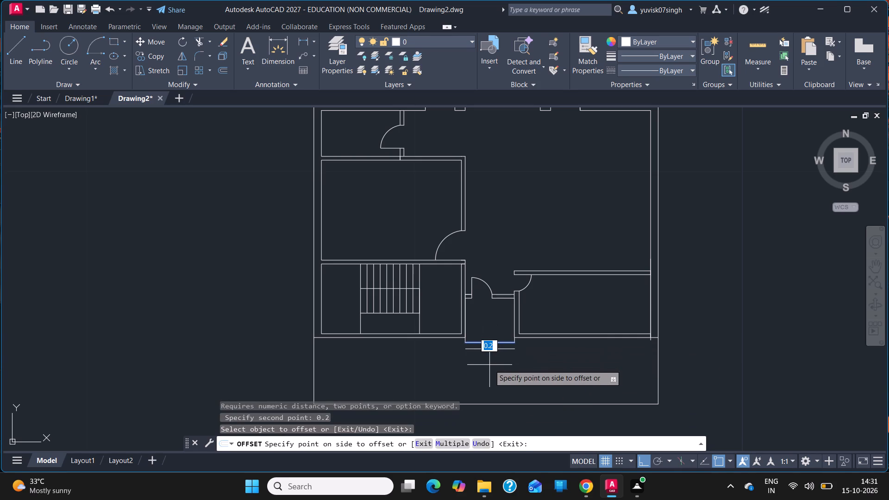
left_click(457, 444)
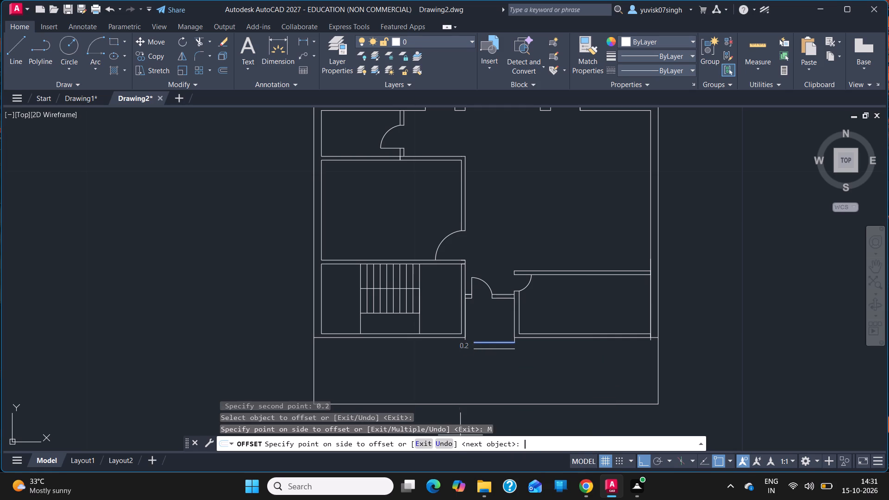
left_click(496, 383)
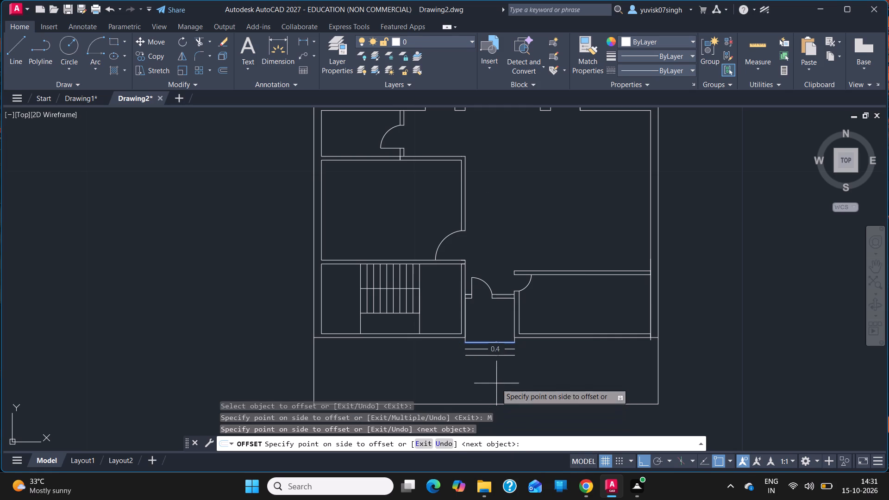
left_click(496, 383)
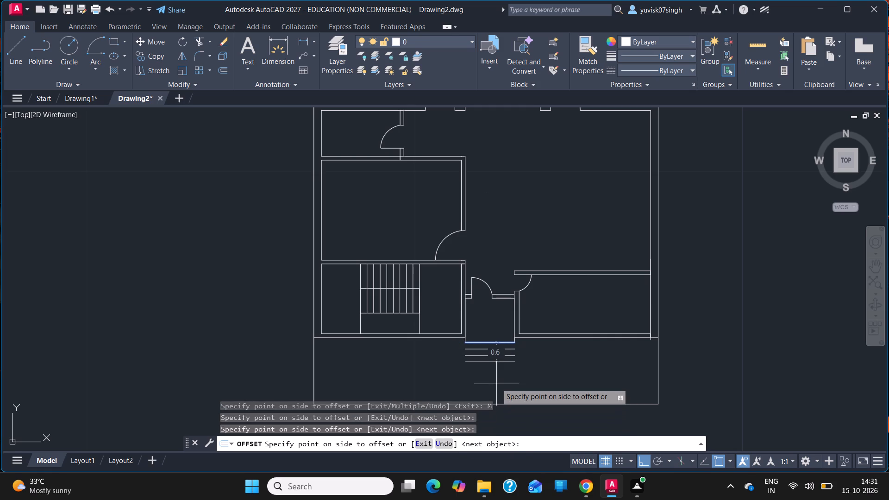
left_click(496, 383)
key("Escape")
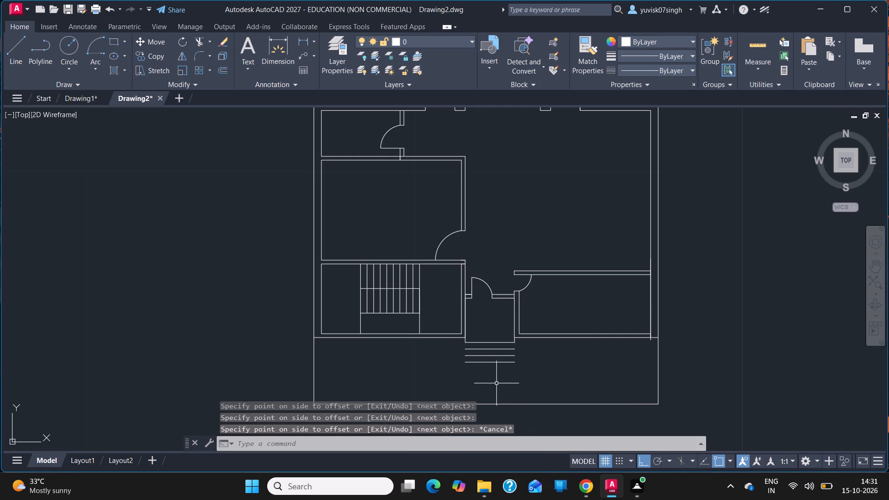
Outline the entry steps with lines 0.6 m down one side, across the outermost step, and back up to the porch's other corner.
left_click(11, 42)
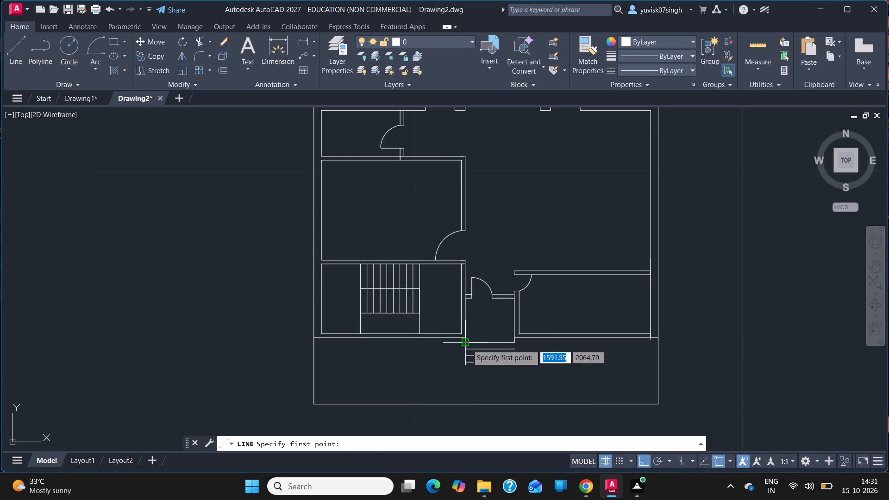
left_click_drag(467, 344, 468, 362)
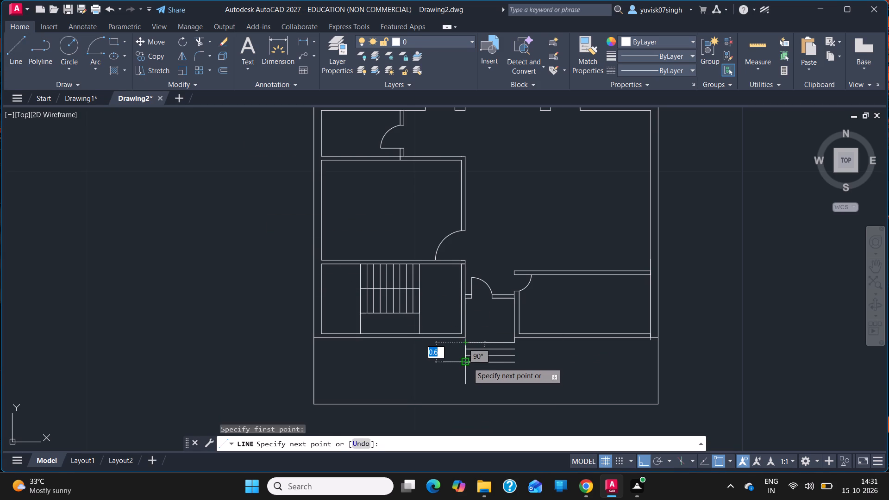
left_click_drag(468, 362, 467, 362)
left_click_drag(467, 362, 513, 363)
left_click_drag(513, 363, 513, 339)
left_click(513, 340)
key("Escape")
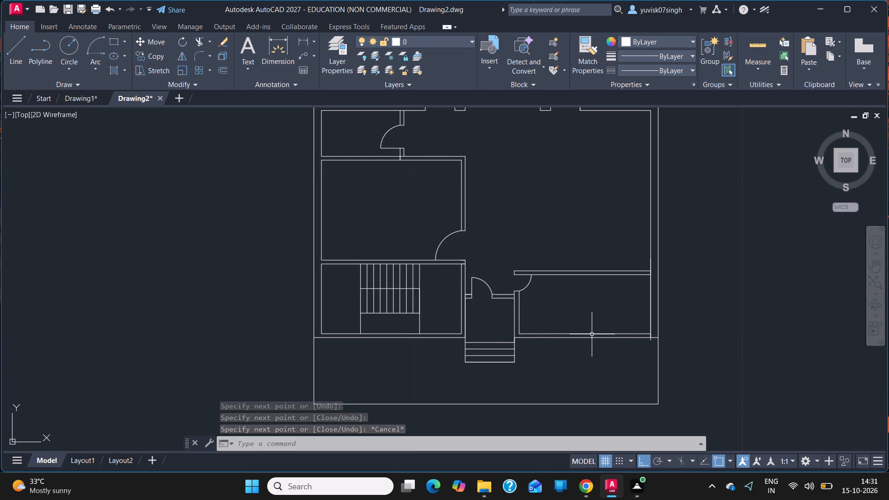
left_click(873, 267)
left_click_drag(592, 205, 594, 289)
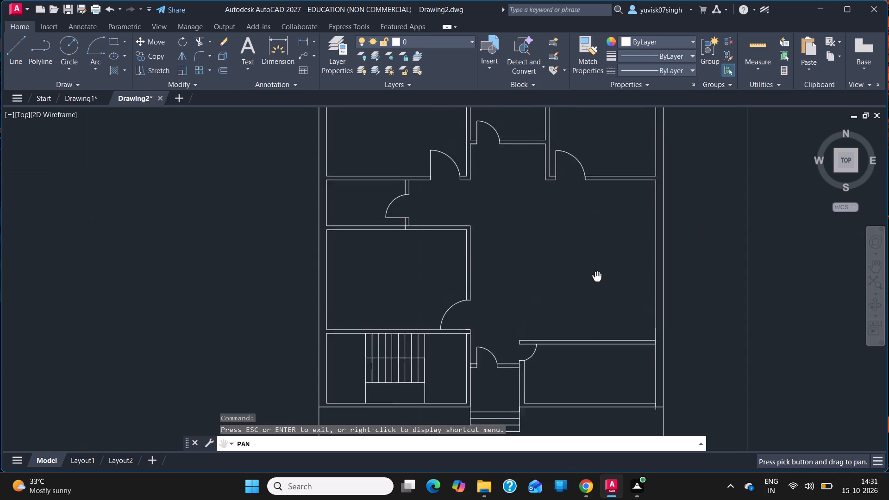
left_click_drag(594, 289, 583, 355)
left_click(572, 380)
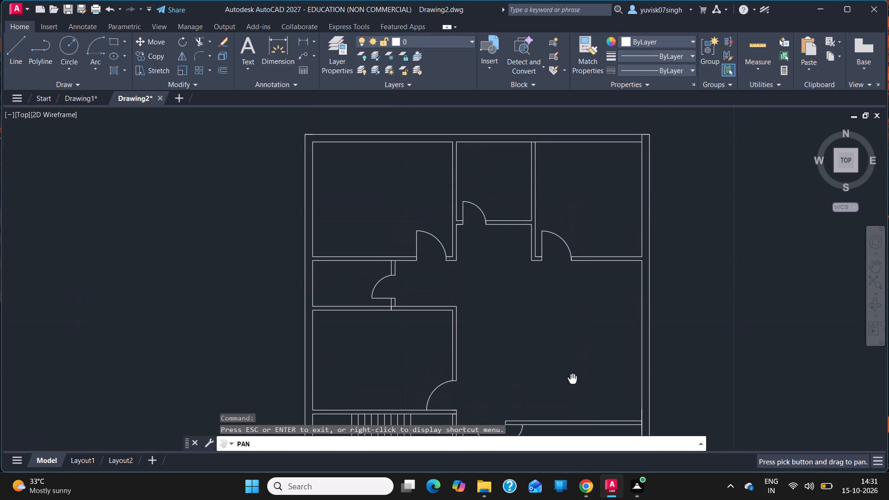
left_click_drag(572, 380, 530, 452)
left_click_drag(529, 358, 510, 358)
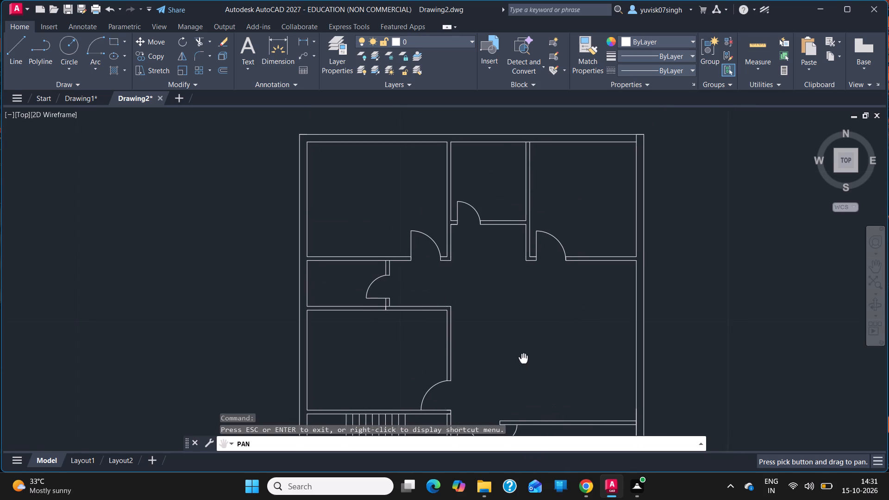
Trim the leftover line segment crossing the outer wall's thickness at the plan's upper-right corner.
left_click_drag(510, 358, 487, 358)
key("Escape")
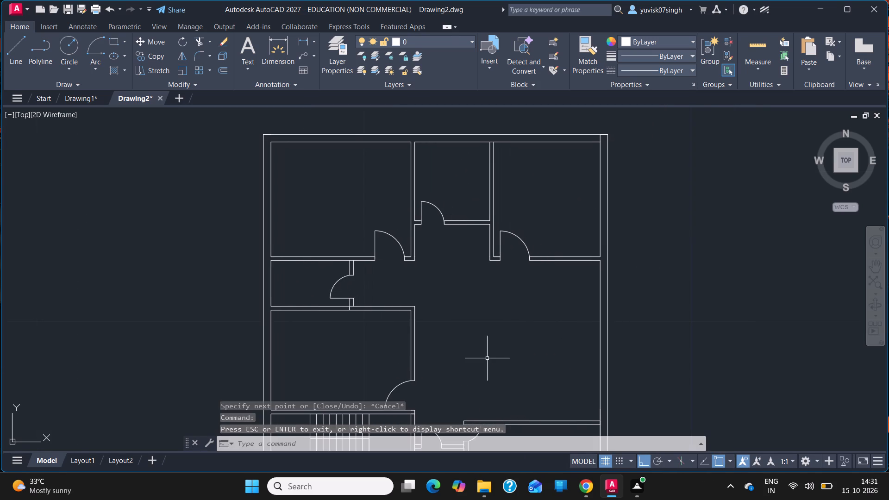
type("trim")
key("Return")
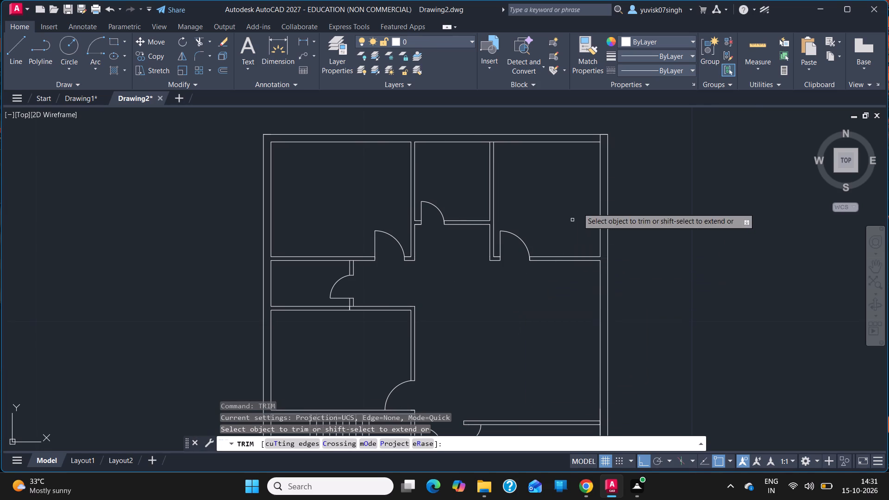
left_click(600, 138)
key("Escape")
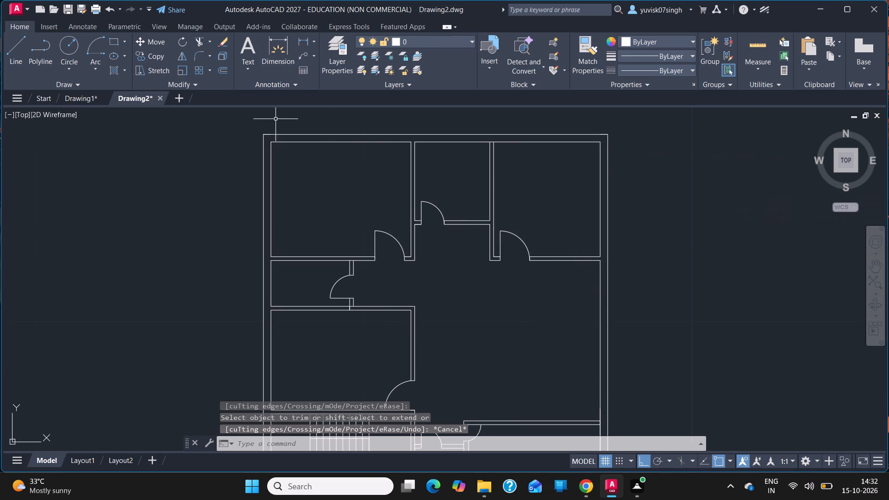
Outline a 1.8 m window across the upper-right room's outer side wall, starting 1 m above the room's lower inner corner.
left_click(8, 58)
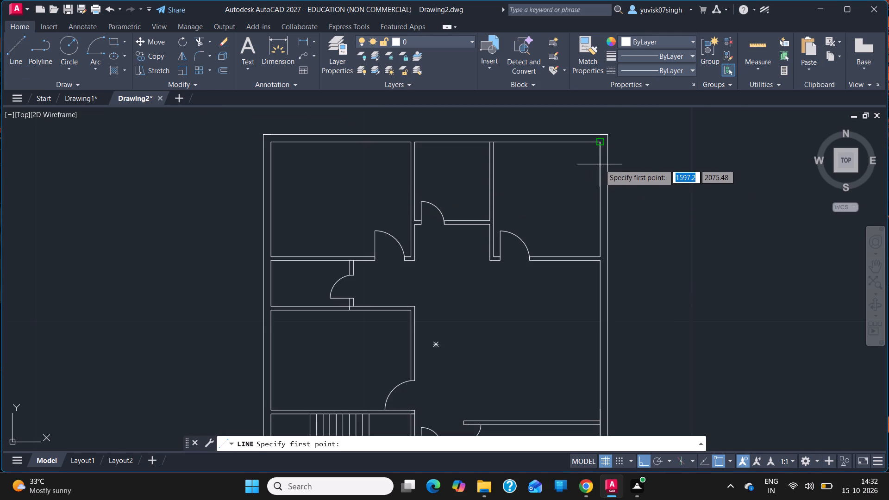
left_click(599, 256)
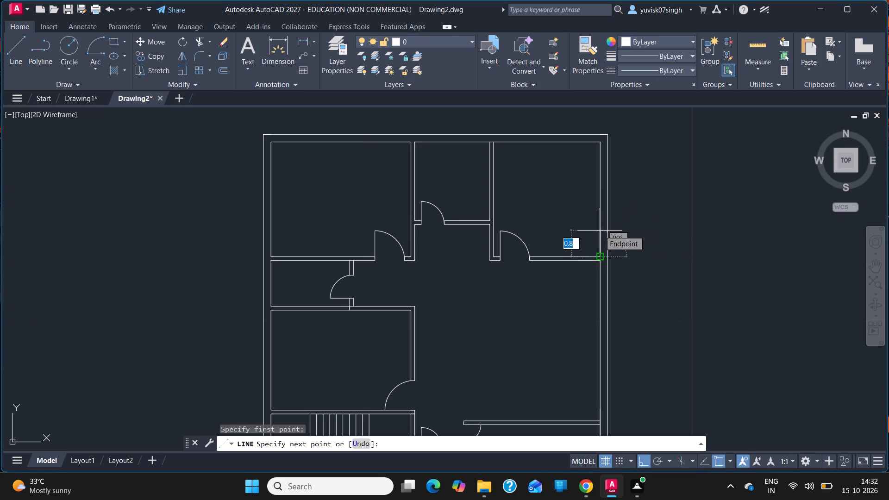
left_click(600, 231)
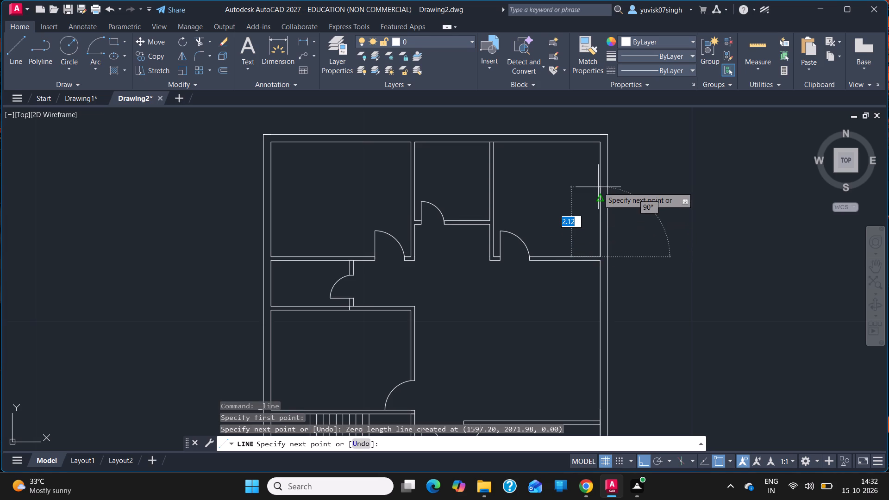
type("1.")
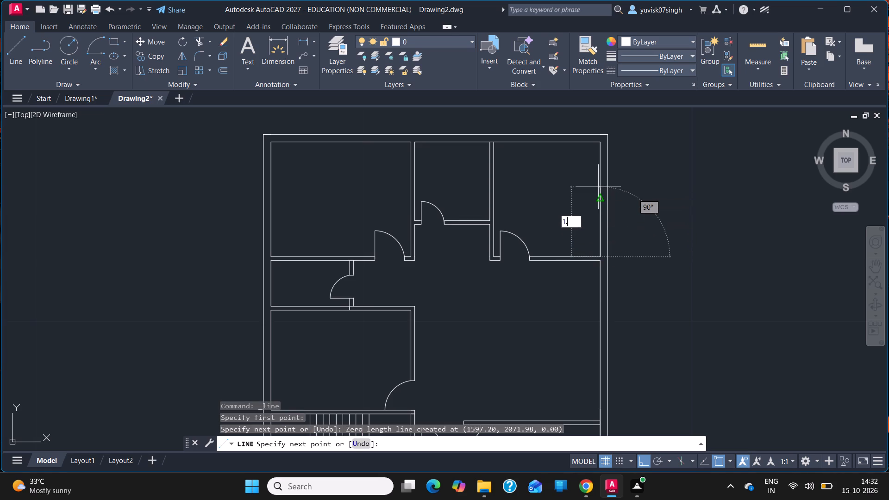
key("8")
key("Return")
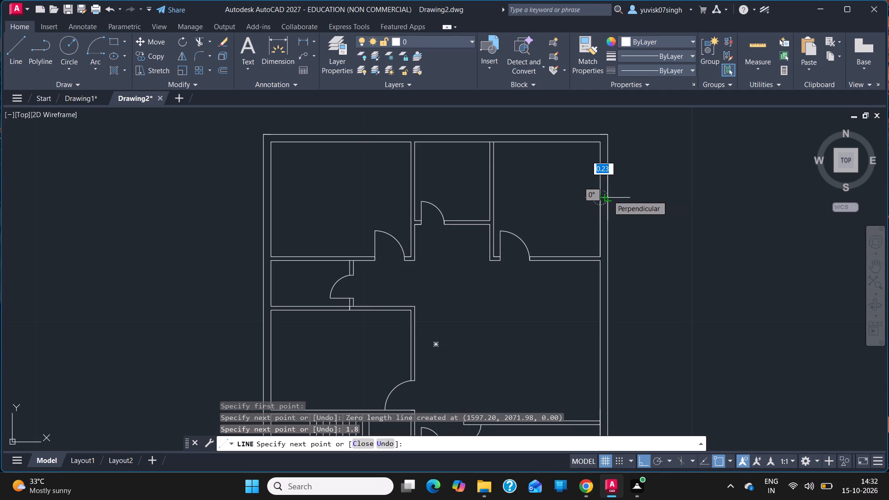
key("ctrl+z")
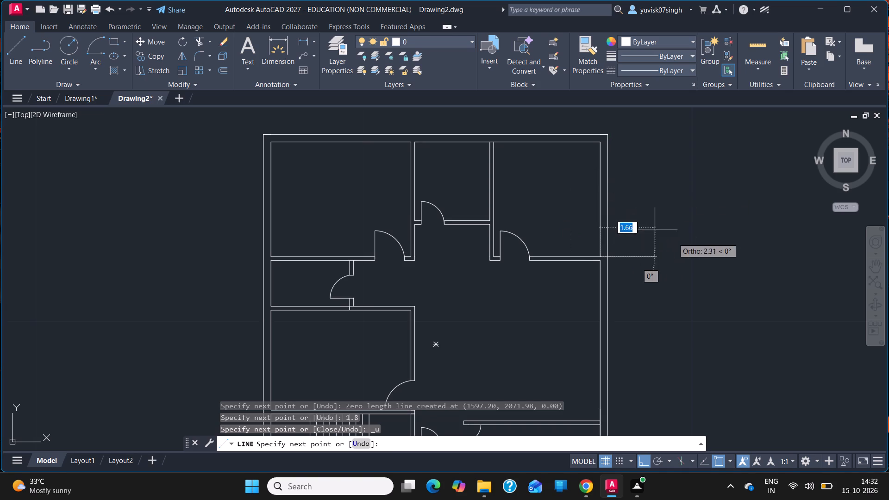
key("1")
key("Return")
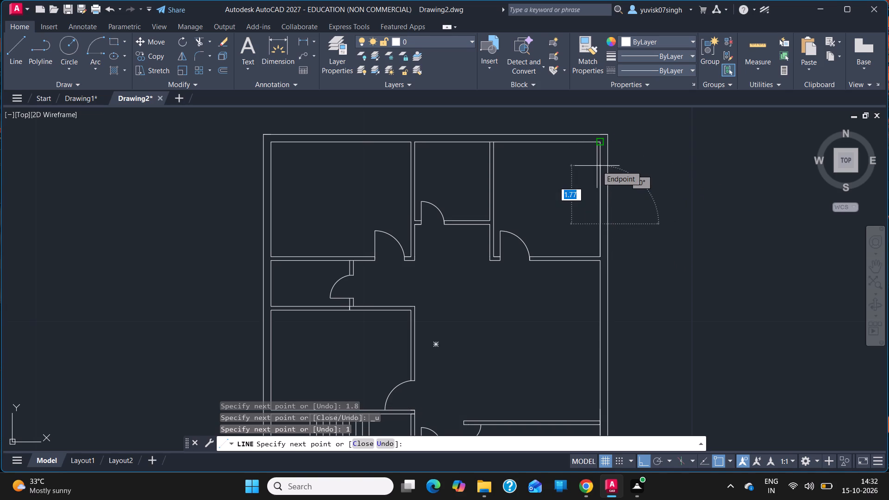
type("1.")
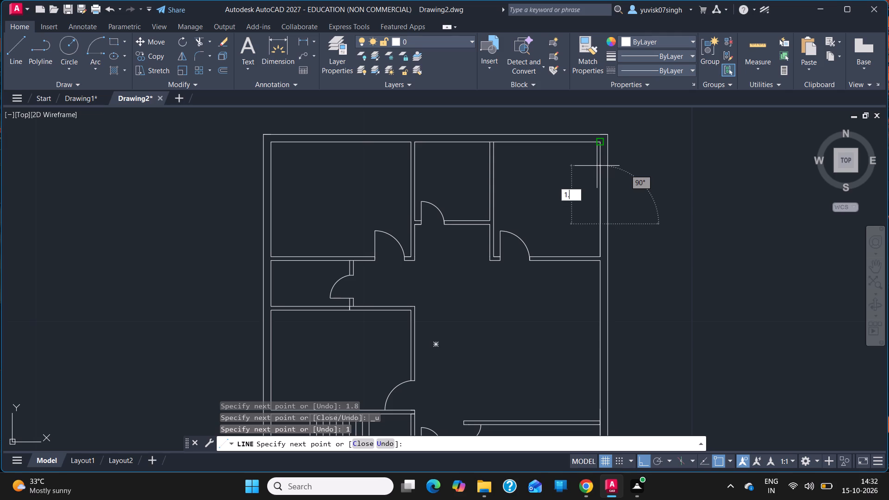
key("8")
key("Return")
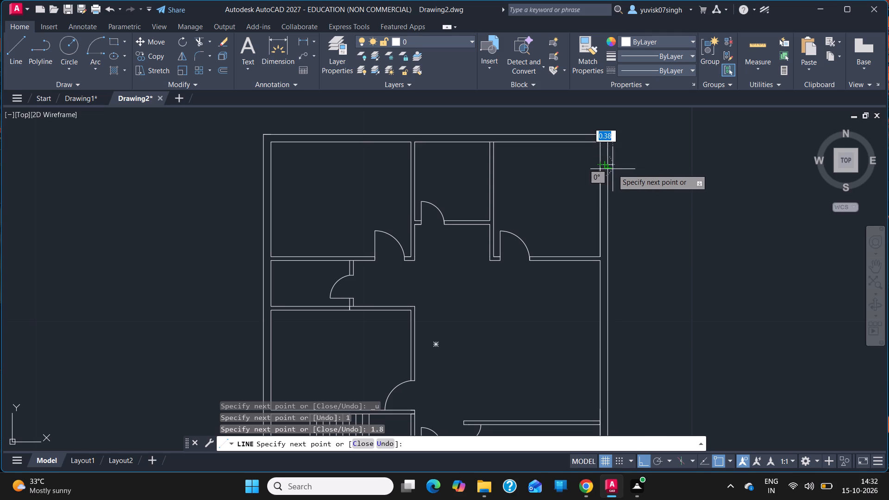
left_click(609, 165)
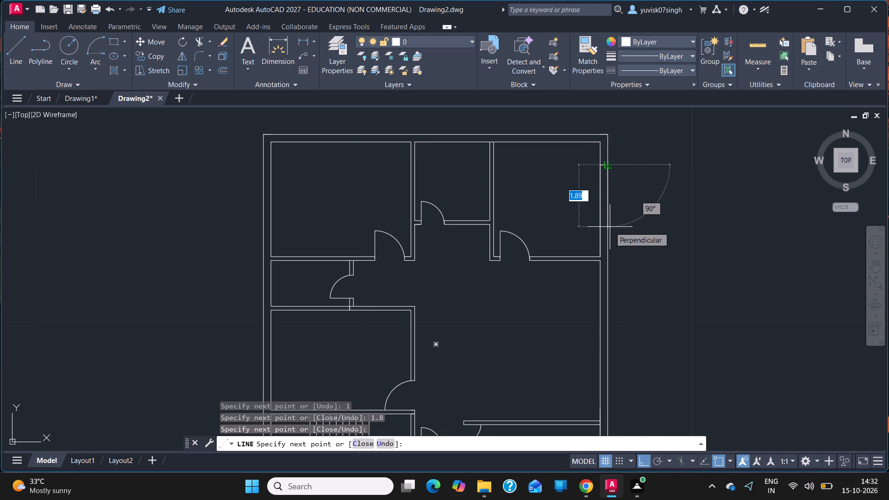
type("1.")
key("8")
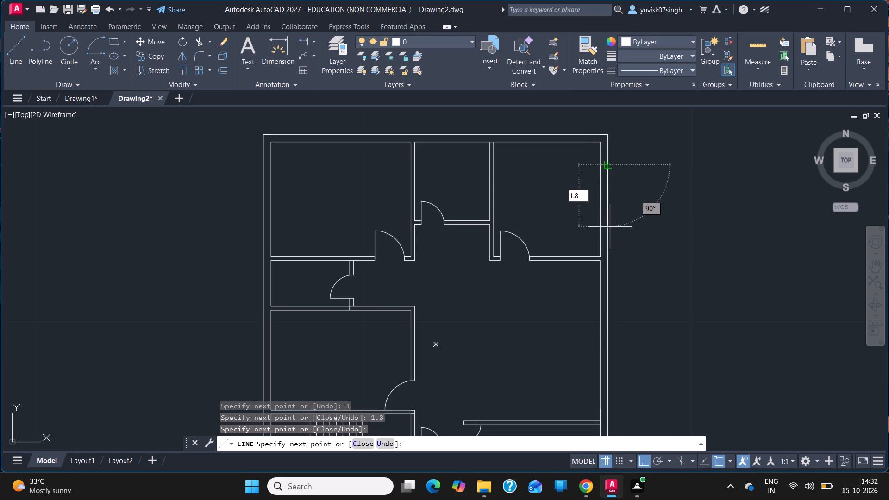
key("Return")
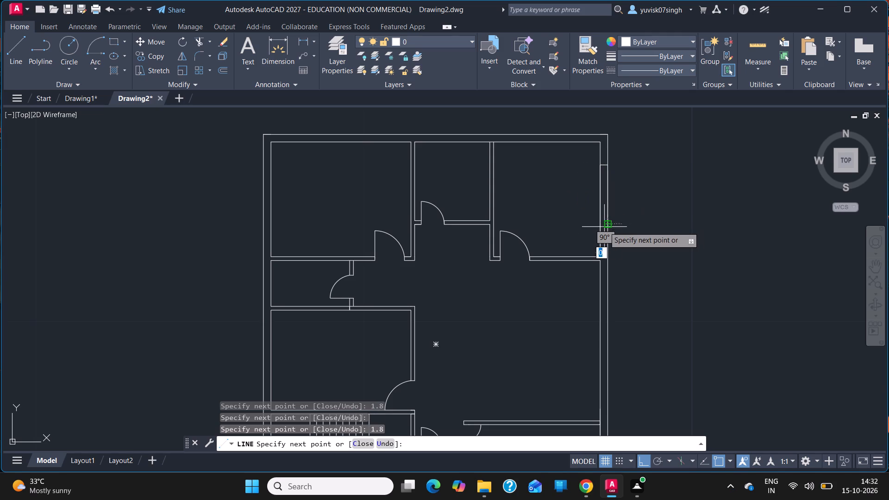
left_click(599, 226)
key("Escape")
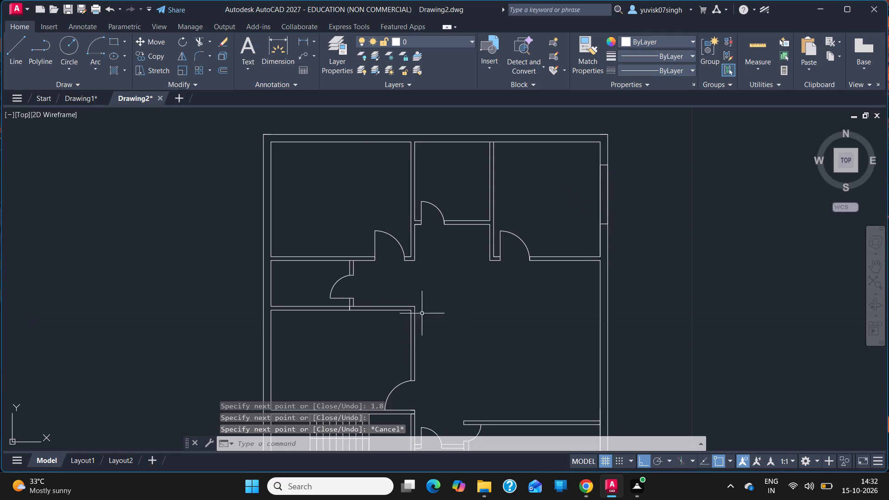
Outline a 1.5 m window across the top-middle room's outer wall, starting 0.45 m from its upper-left inner corner.
left_click(10, 56)
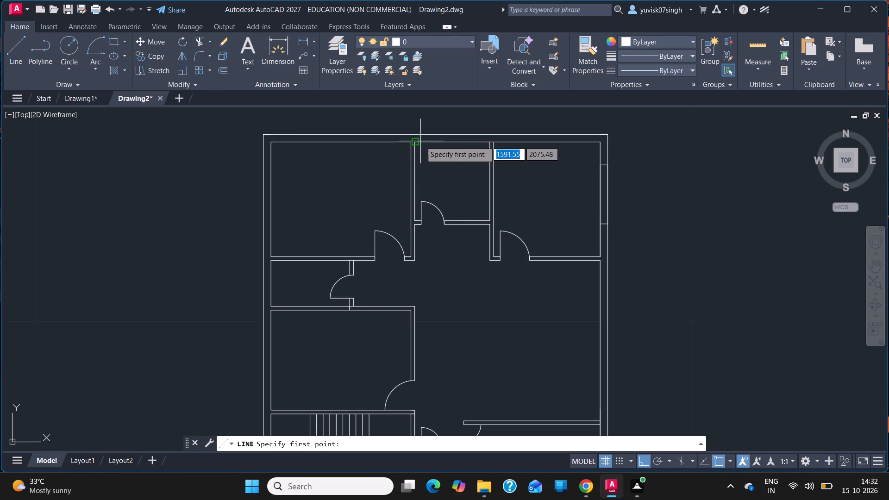
left_click_drag(417, 142, 431, 143)
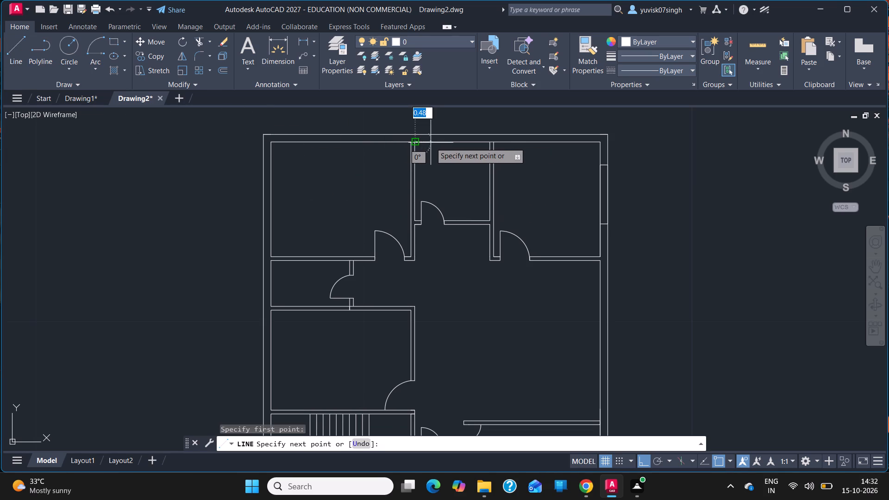
type("0.")
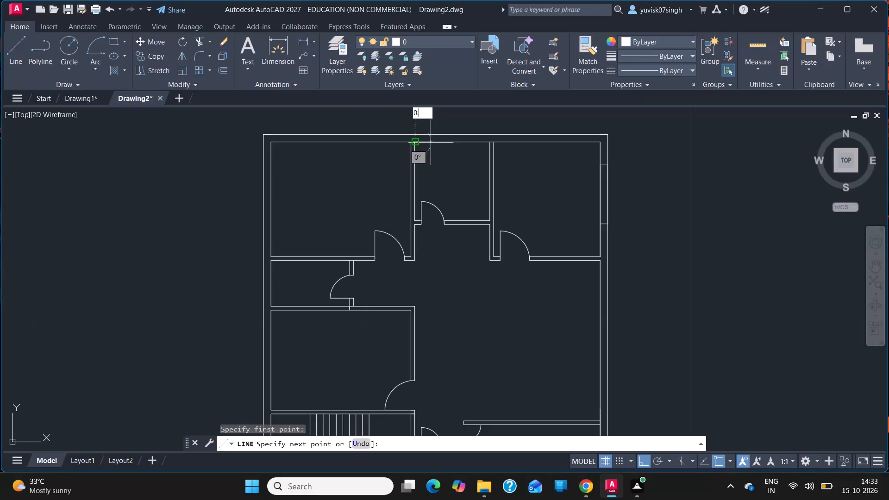
type("45")
key("Return")
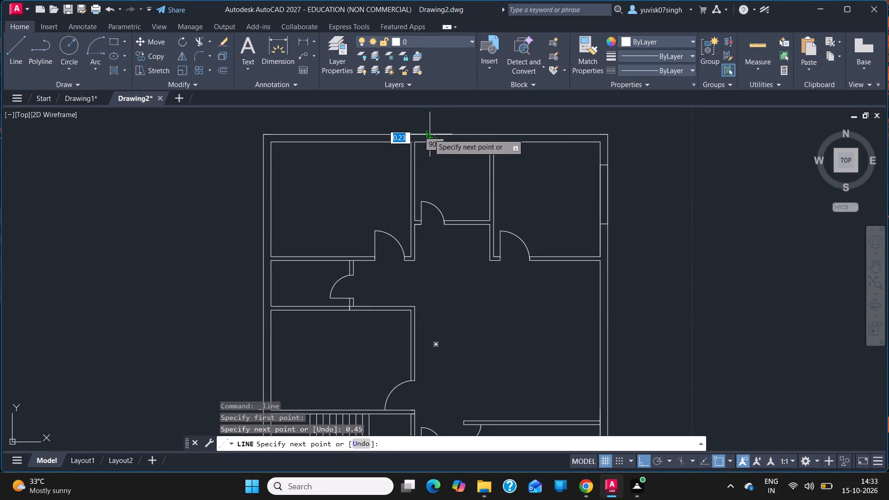
left_click(429, 134)
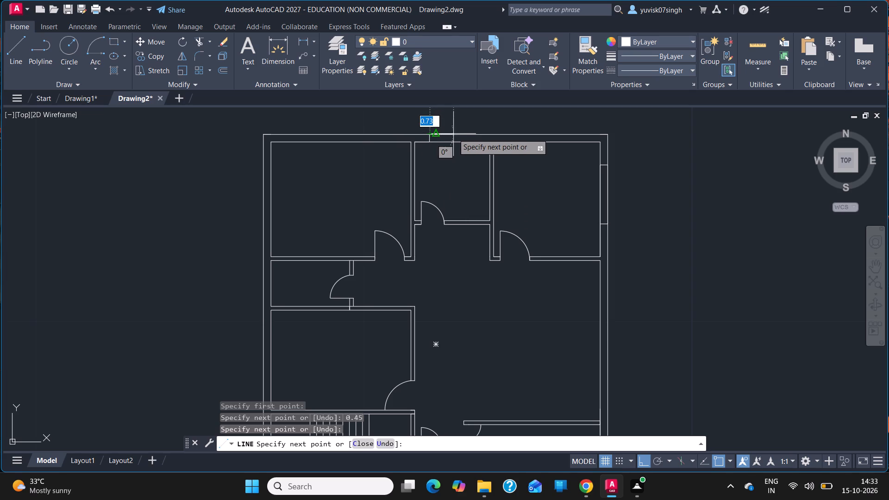
type("1.5")
key("Return")
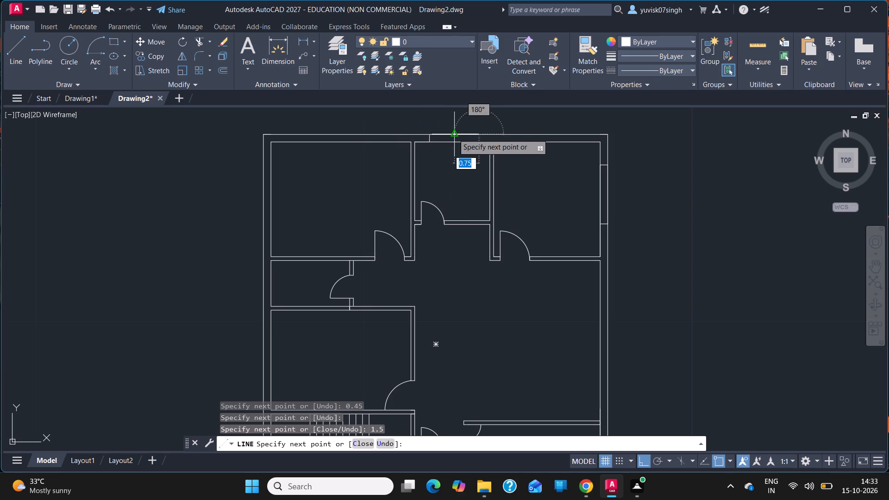
left_click(476, 143)
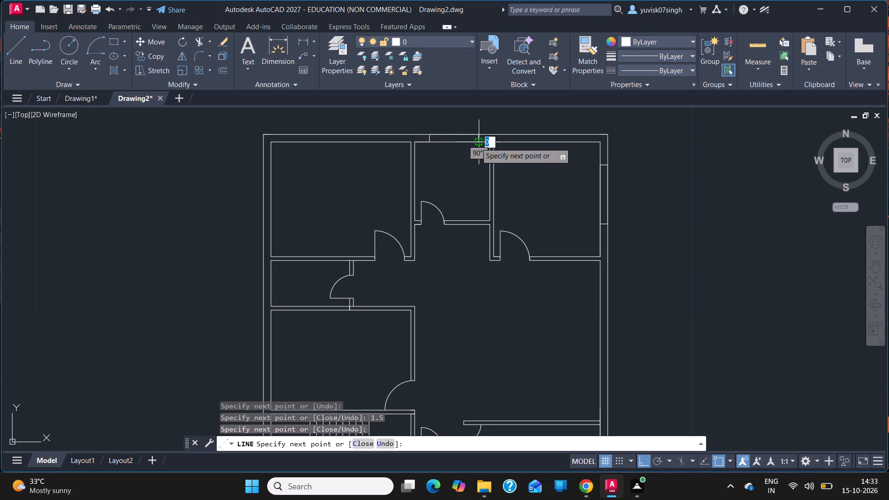
key("Escape")
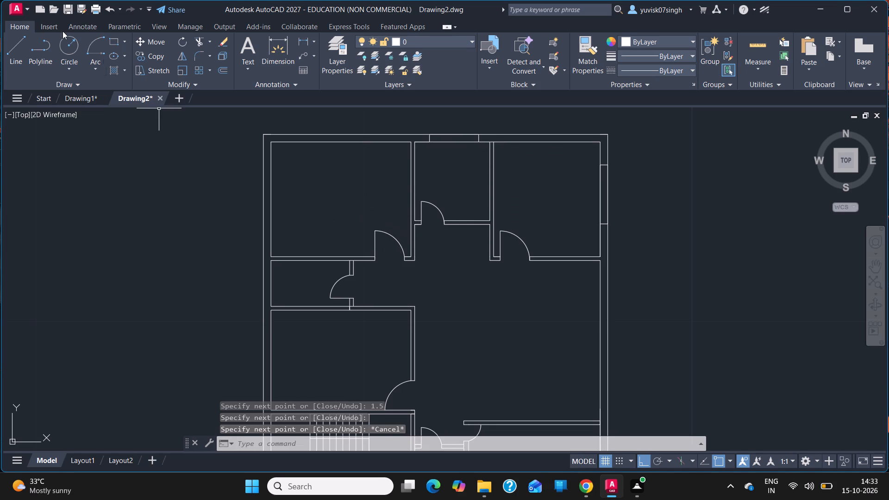
Outline a 1.8 m window across the top-left room's top outer wall, starting 1 m from its upper-left inner corner.
left_click(16, 53)
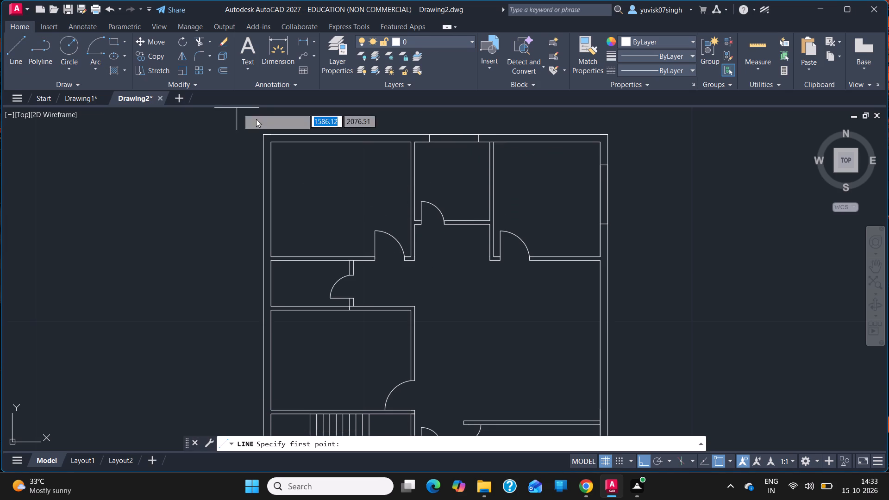
left_click_drag(269, 143, 313, 148)
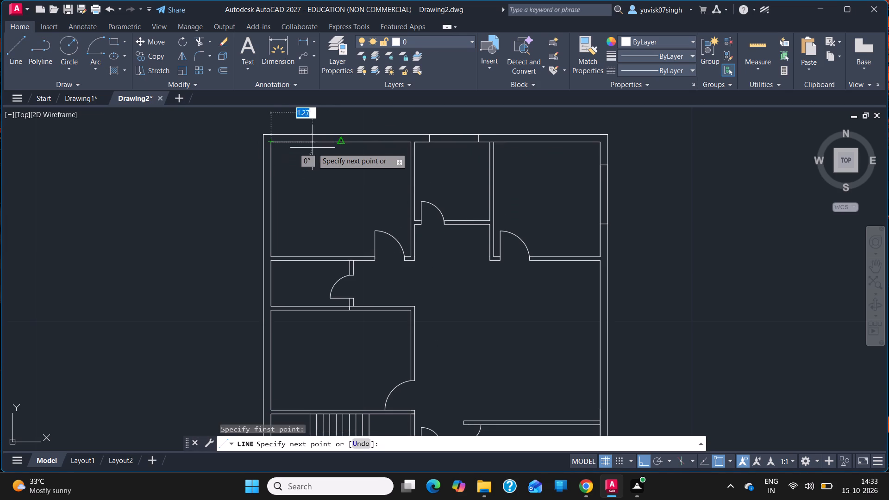
left_click_drag(313, 148, 313, 148)
key("1")
key("Return")
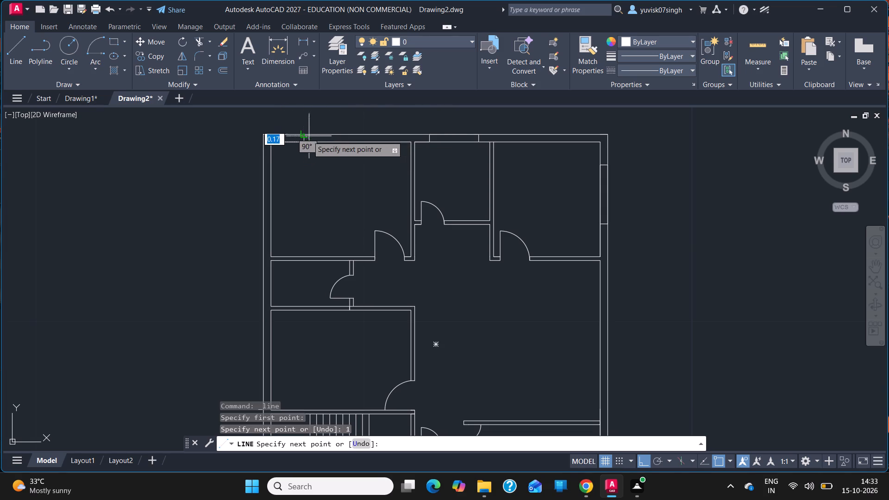
left_click(303, 136)
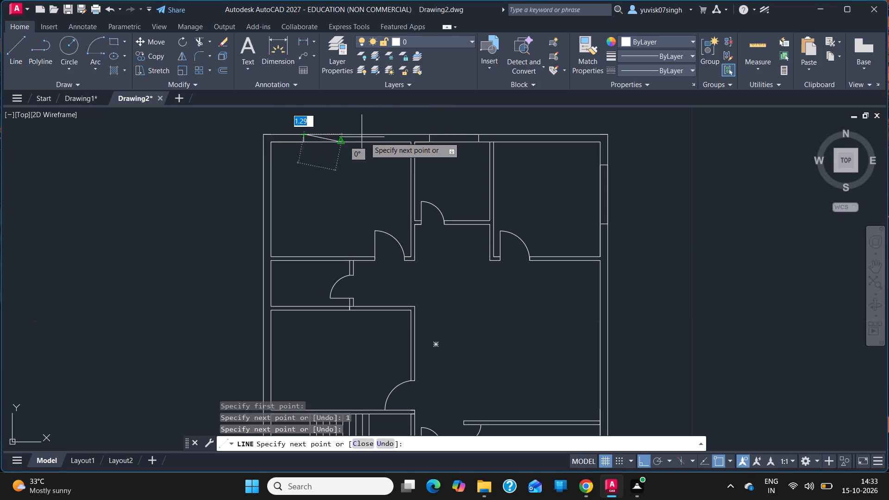
type("1.")
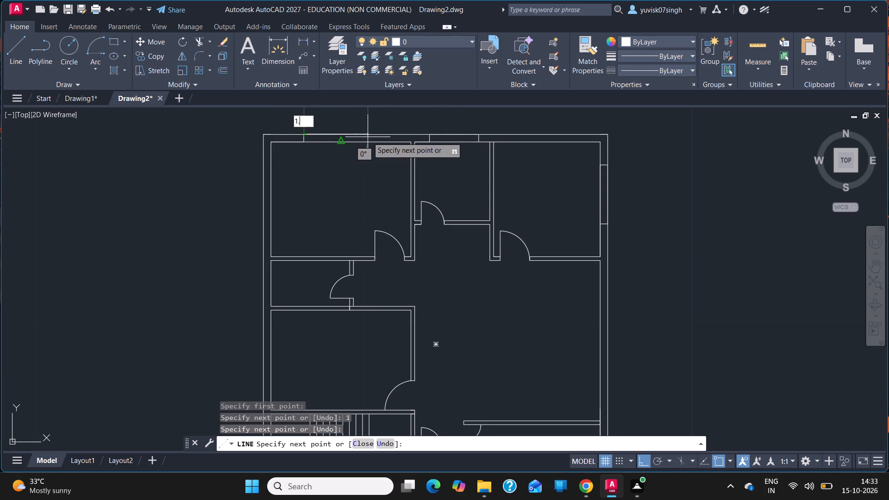
key("8")
key("Return")
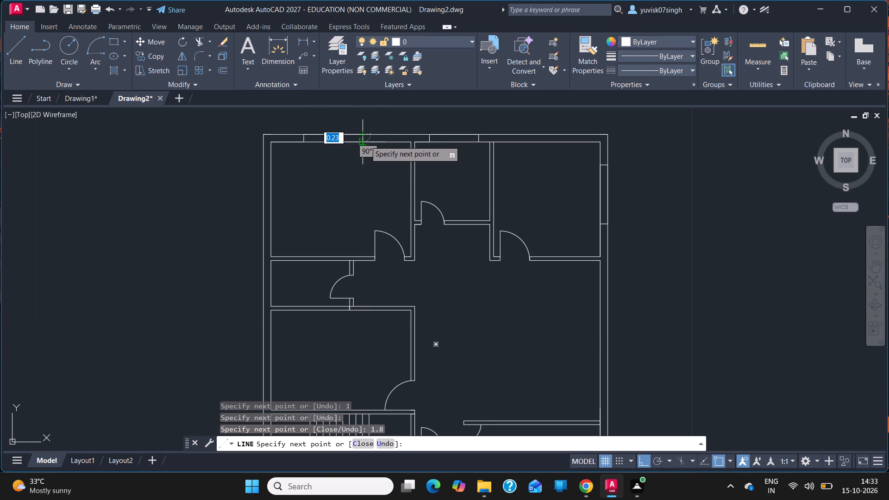
left_click(363, 140)
key("Escape")
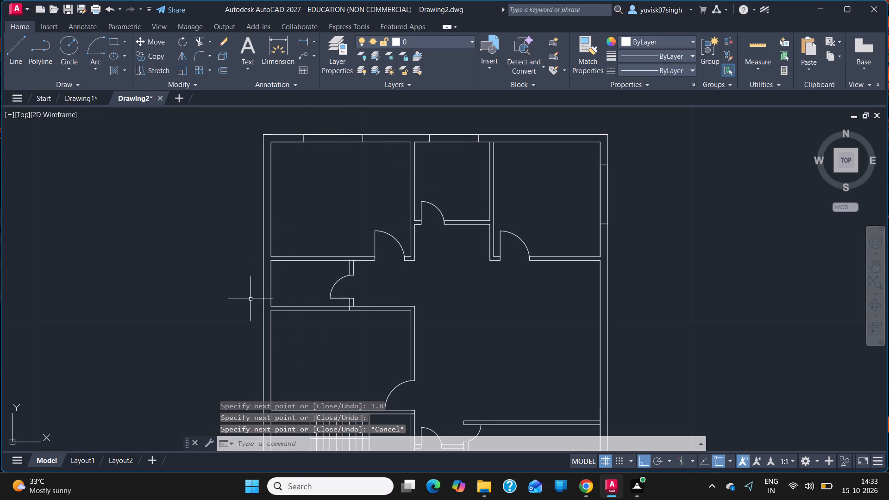
Outline a 1 m window across the small left-side room's outer wall, starting 0.15 m above its lower inner corner.
left_click(7, 61)
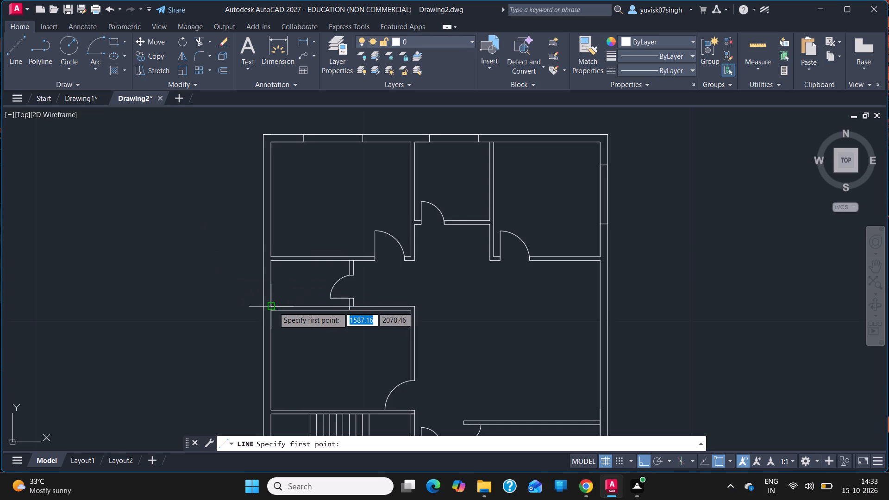
left_click_drag(274, 307, 274, 300)
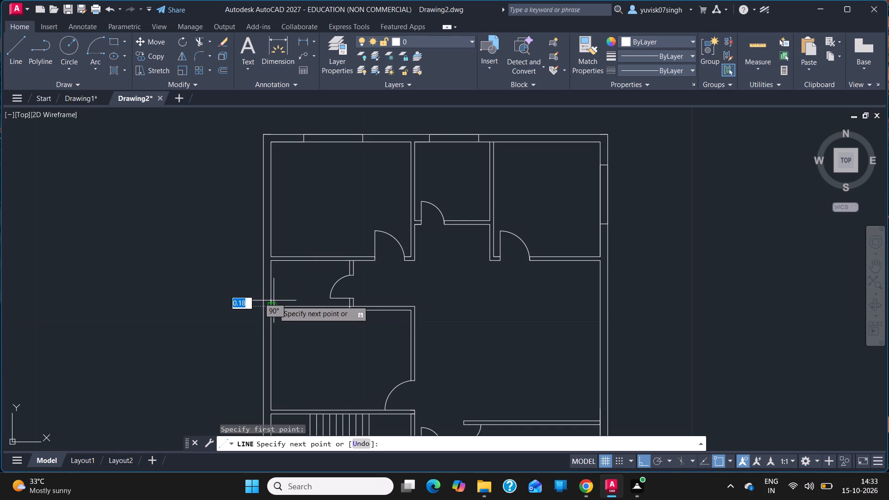
type("0.15")
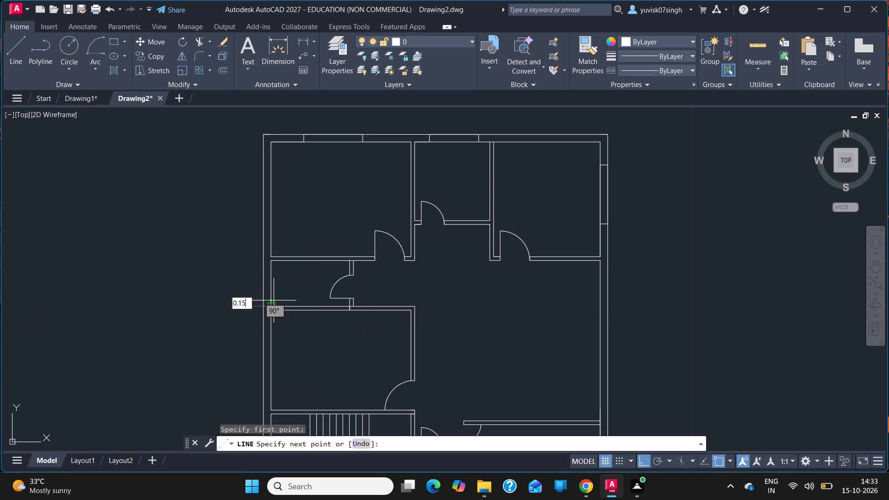
key("Return")
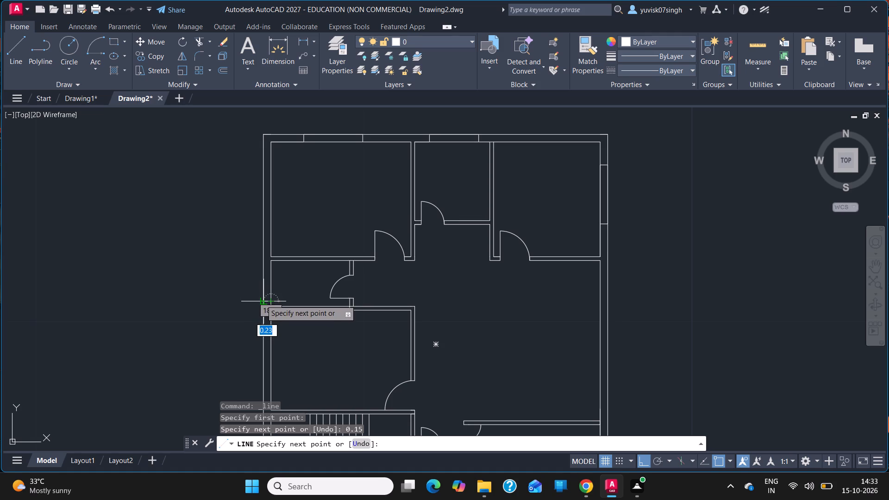
left_click_drag(261, 300, 260, 277)
key("1")
key("Return")
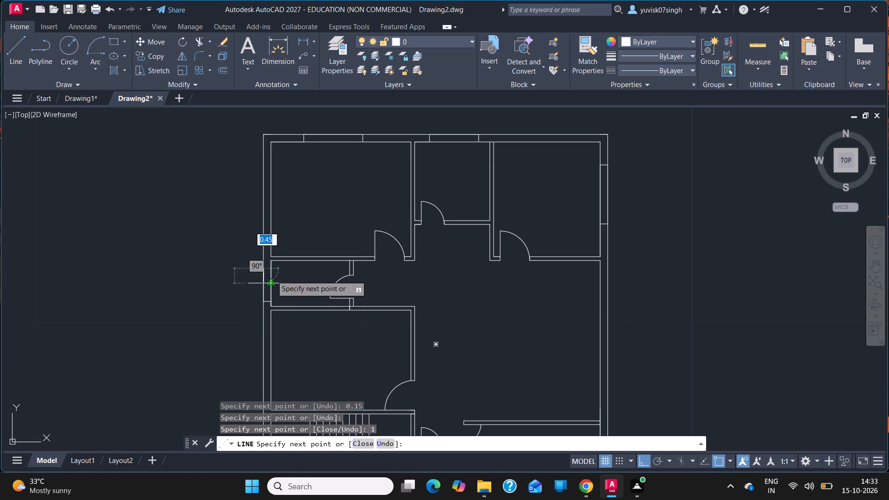
left_click(271, 270)
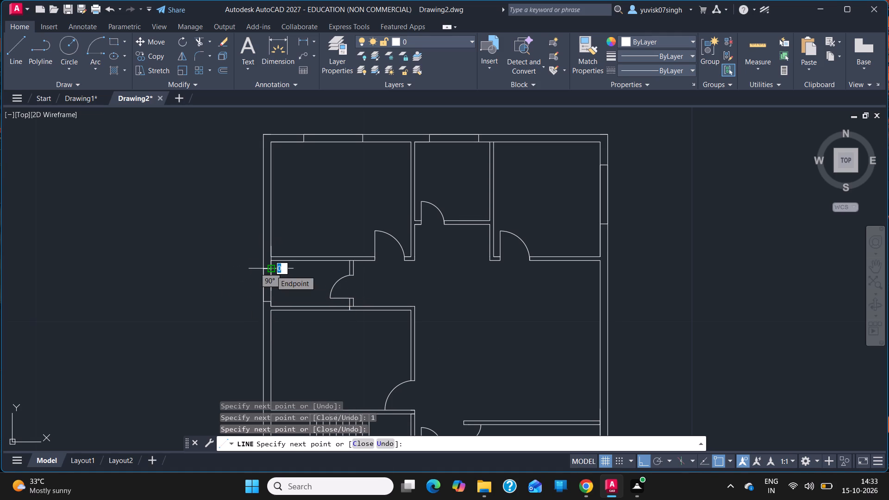
key("grave")
key("Escape")
key("Escape")
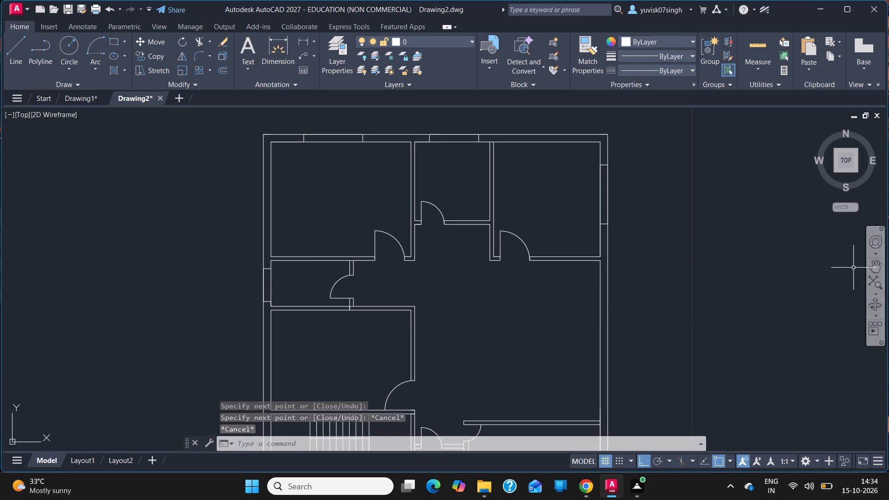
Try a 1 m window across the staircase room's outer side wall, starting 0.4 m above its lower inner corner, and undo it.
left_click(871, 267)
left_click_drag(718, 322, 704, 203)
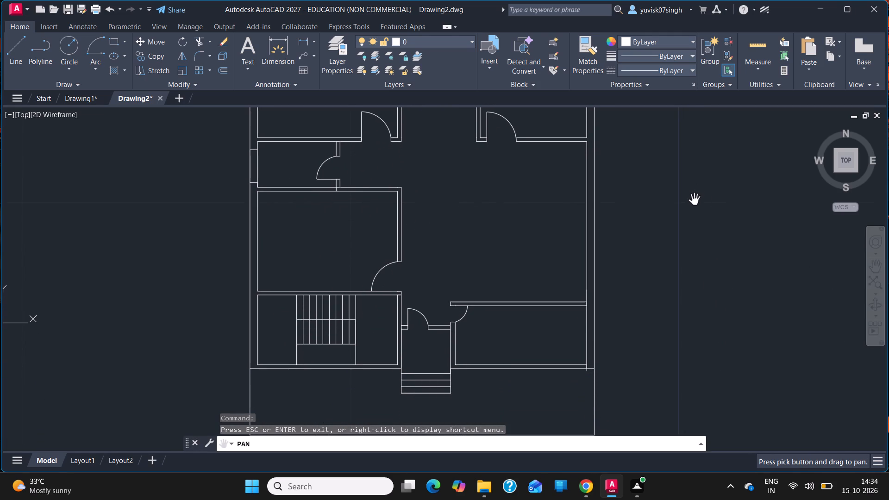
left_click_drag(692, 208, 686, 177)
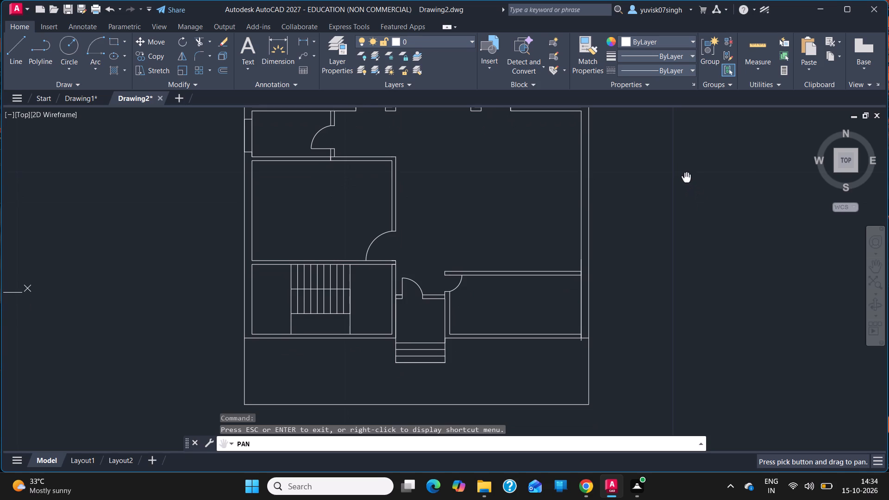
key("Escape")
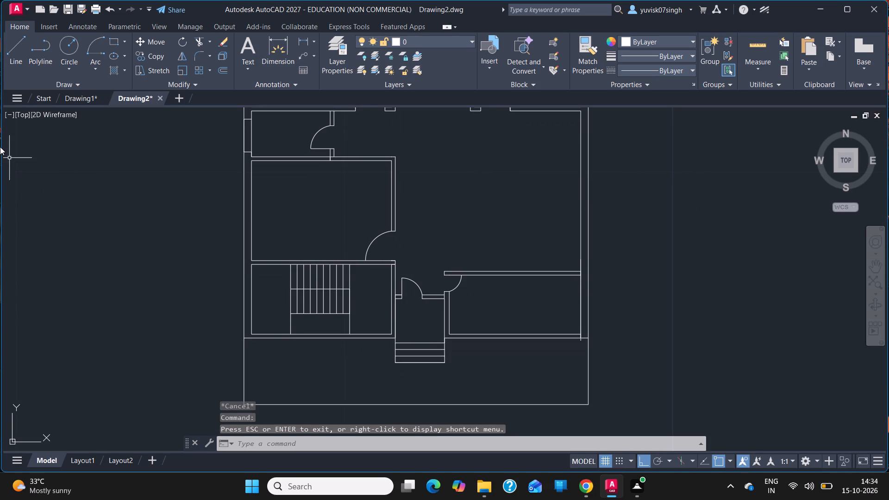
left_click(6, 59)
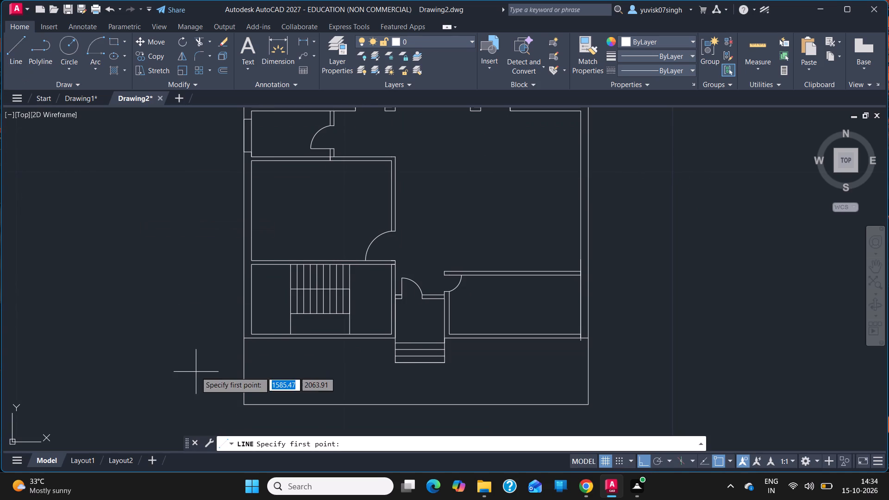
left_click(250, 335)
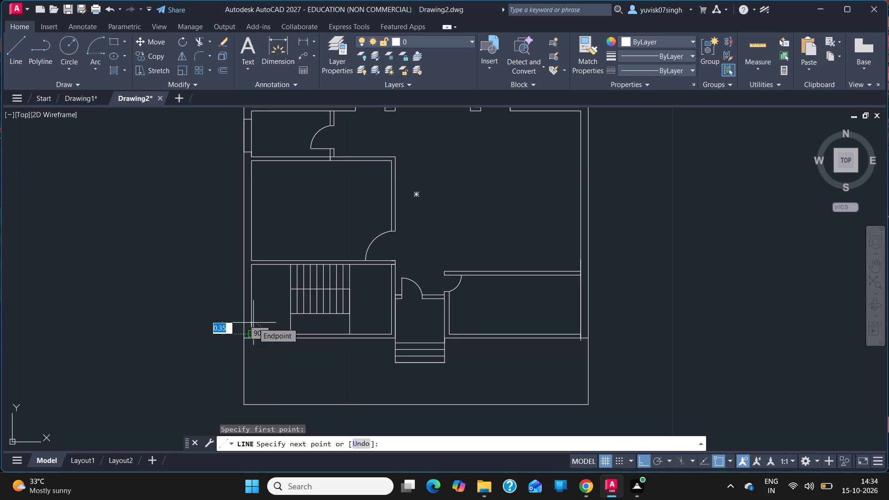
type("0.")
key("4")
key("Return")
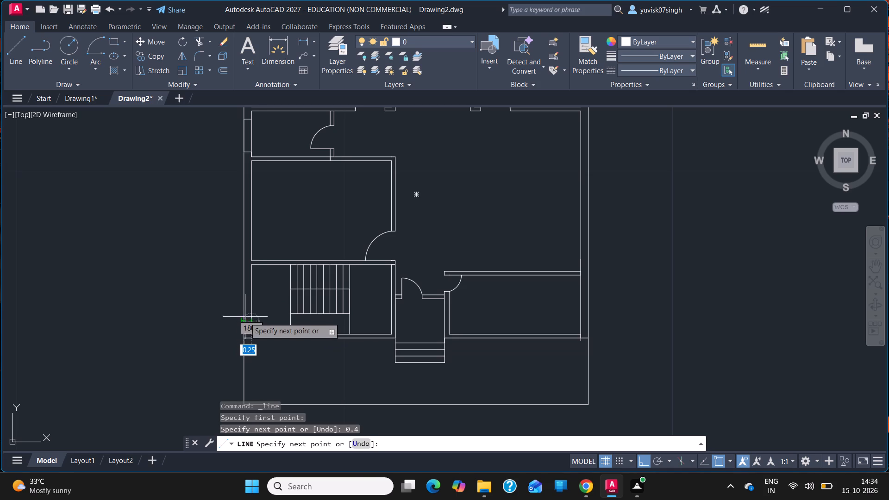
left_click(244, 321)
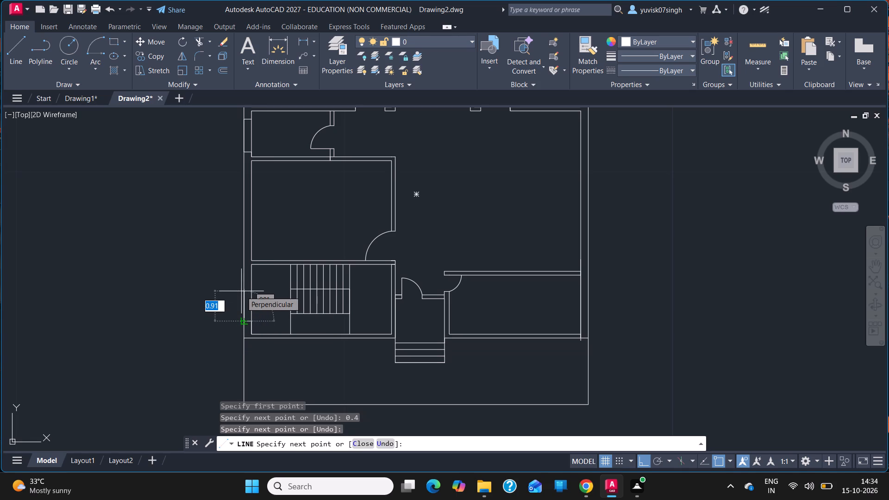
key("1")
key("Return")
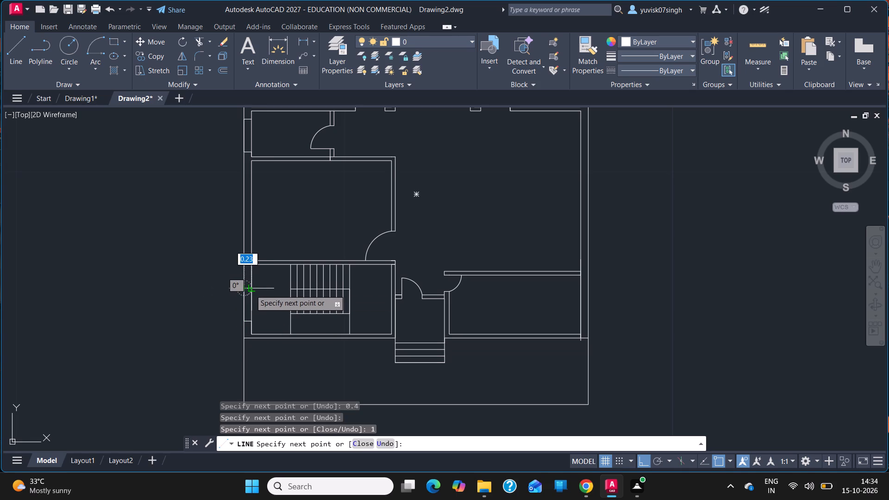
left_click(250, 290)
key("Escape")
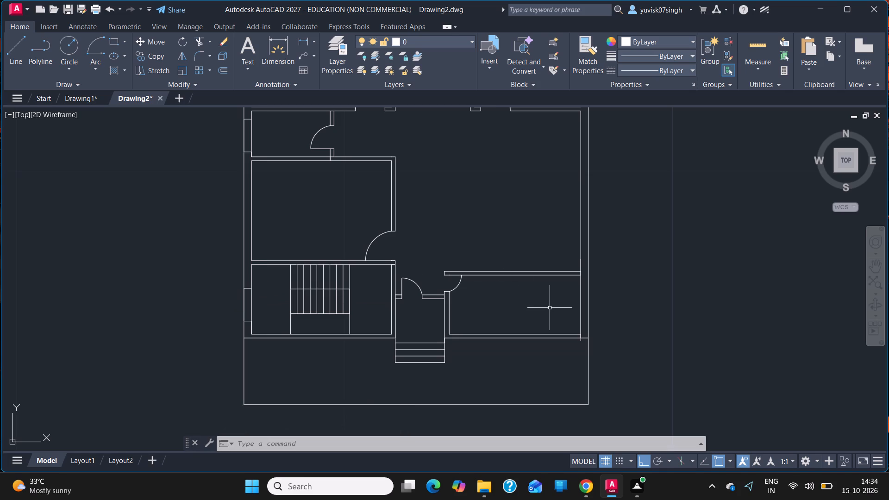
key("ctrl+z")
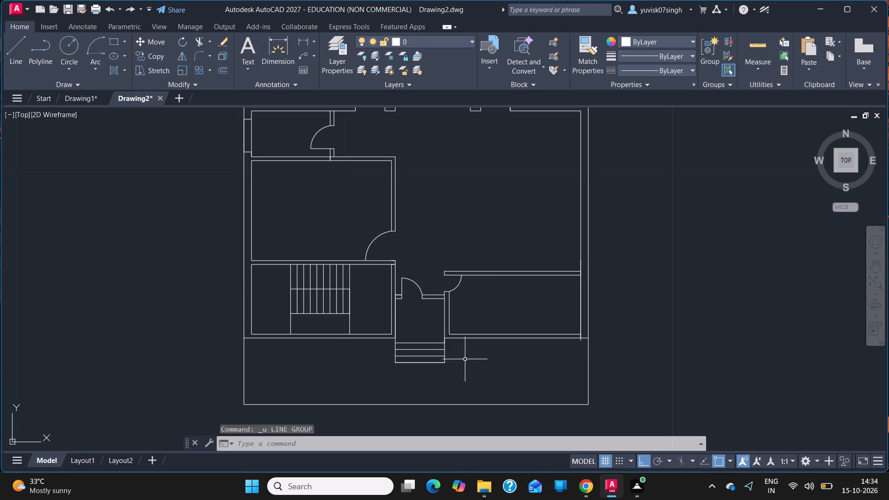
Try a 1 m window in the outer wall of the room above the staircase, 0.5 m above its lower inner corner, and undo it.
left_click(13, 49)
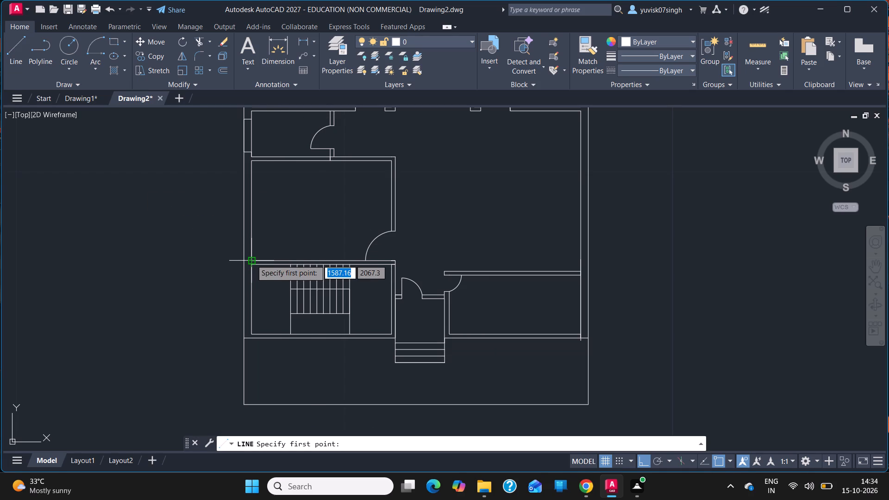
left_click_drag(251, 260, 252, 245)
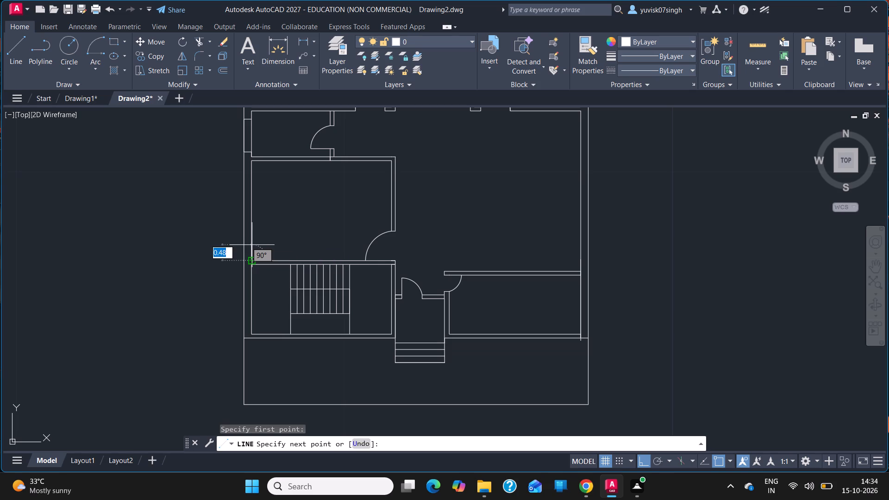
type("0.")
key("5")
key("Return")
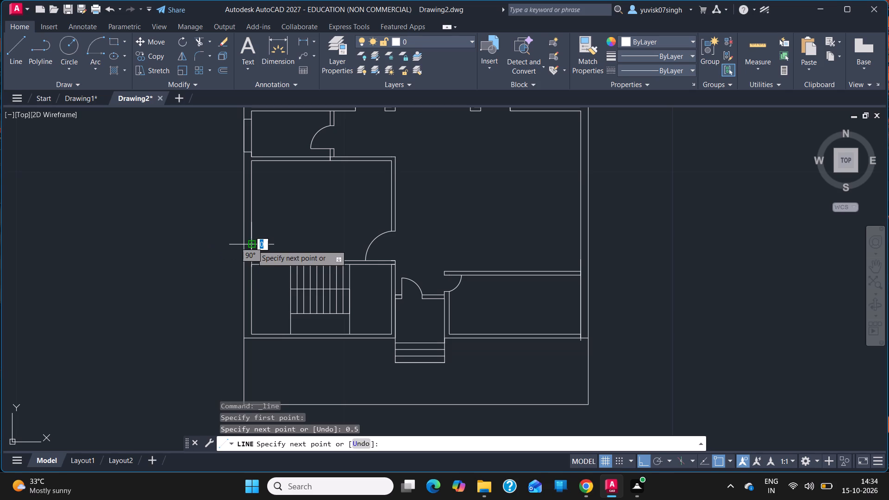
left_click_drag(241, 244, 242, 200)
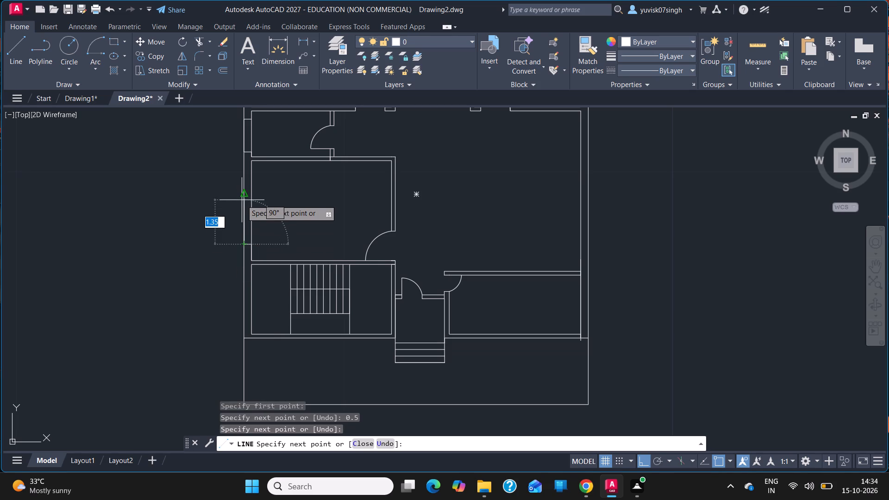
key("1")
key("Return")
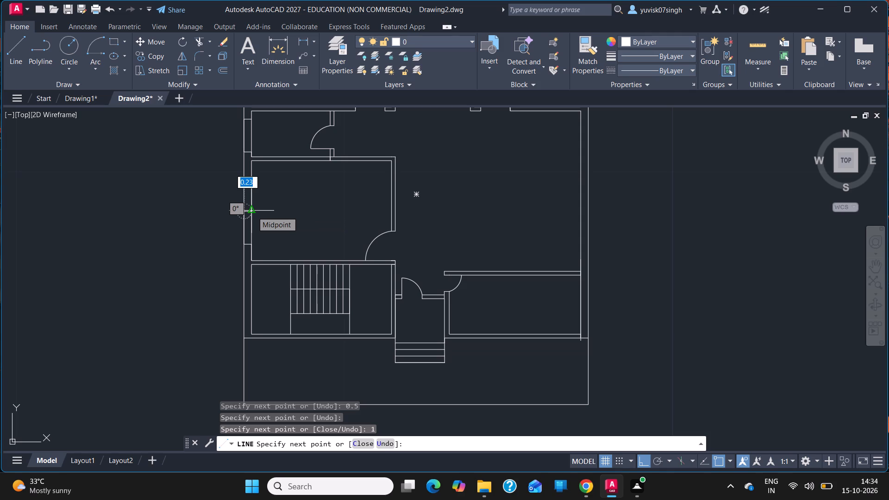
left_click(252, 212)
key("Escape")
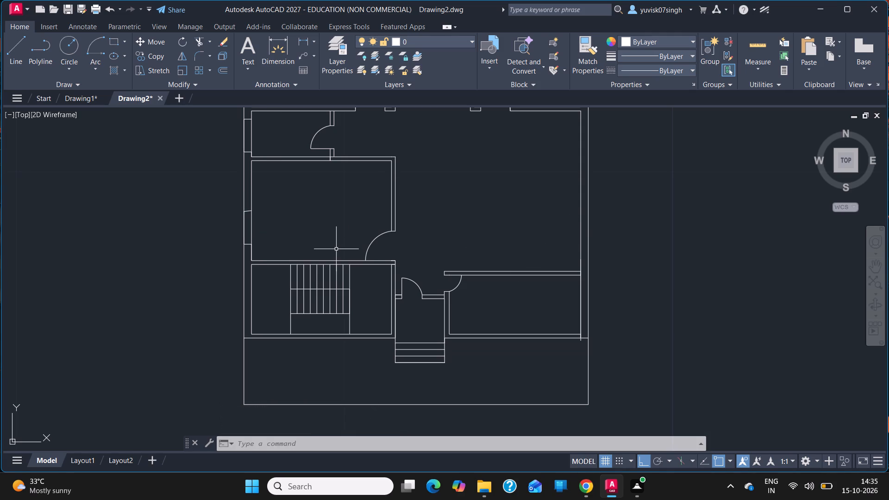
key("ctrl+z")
Outline a 1.2 m window across the outer wall of the room above the staircase, starting 0.7 m above its lower inner corner.
left_click(21, 50)
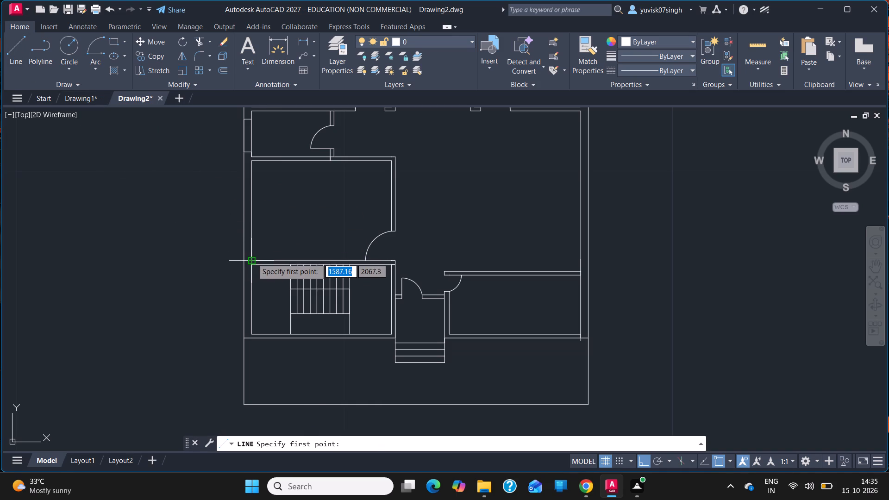
left_click_drag(252, 258, 251, 228)
type("0.")
key("7")
key("Return")
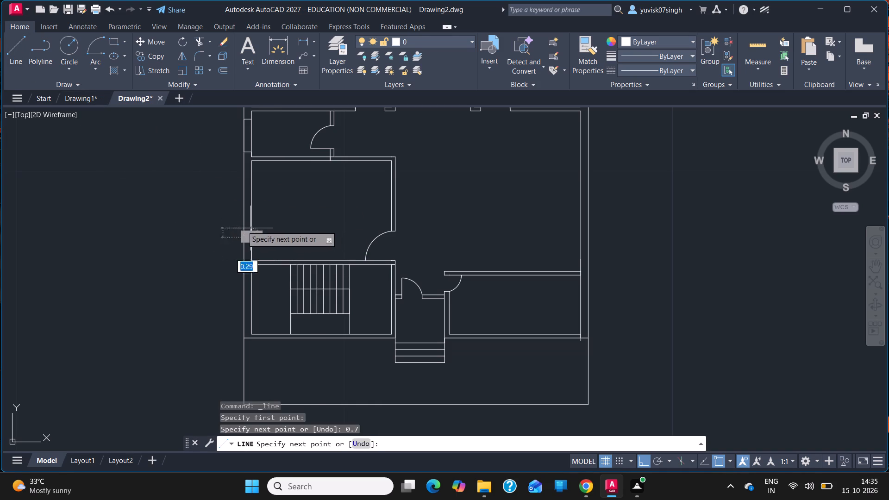
left_click_drag(243, 241, 242, 227)
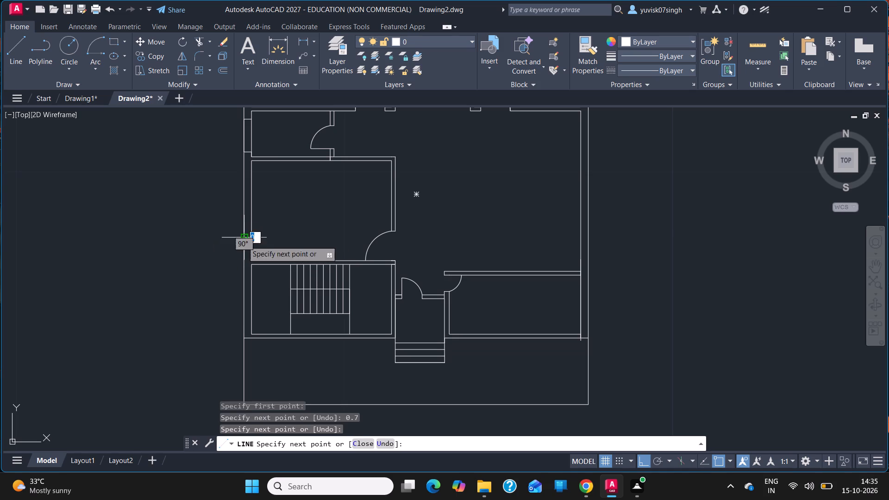
left_click_drag(242, 227, 242, 209)
type("1.")
key("2")
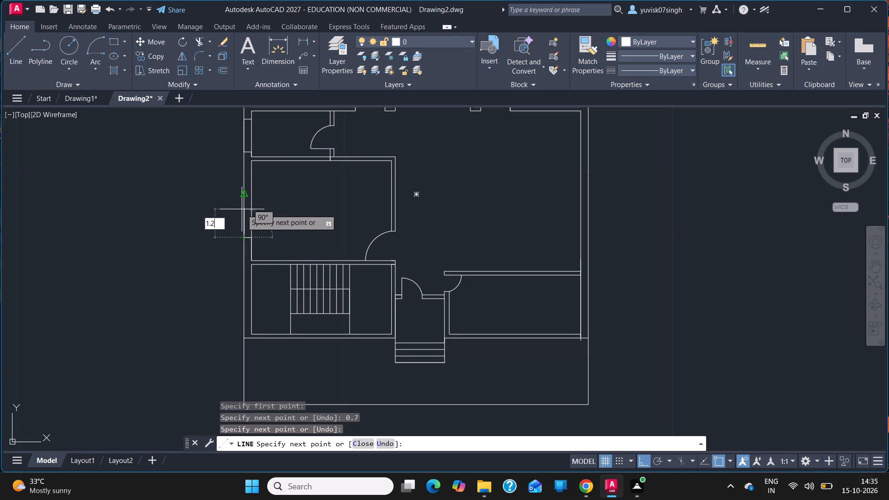
key("Return")
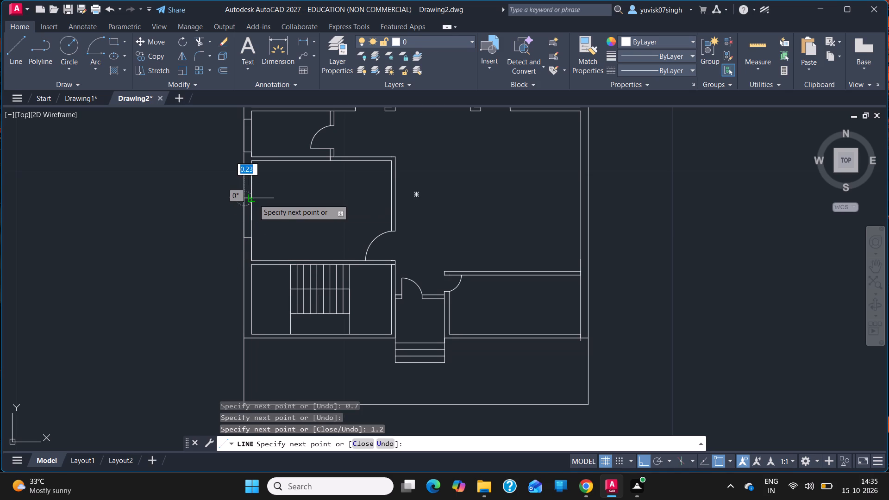
left_click(254, 199)
key("Escape")
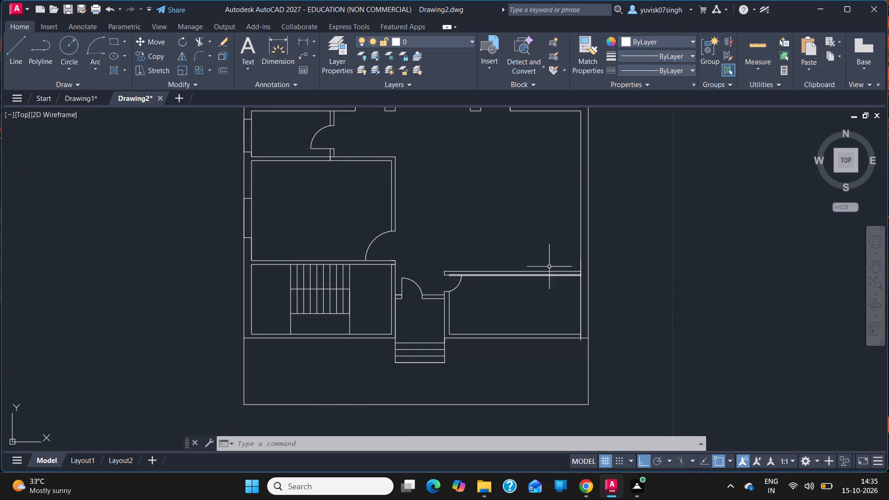
Outline a 1 m window across the lower right-side room's outer wall, starting 0.25 m above its lower inner corner.
left_click(19, 40)
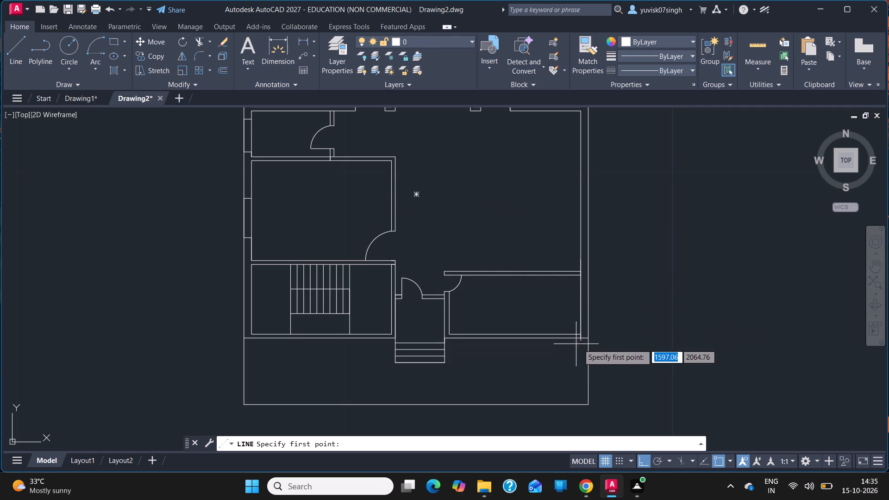
left_click_drag(578, 332, 577, 322)
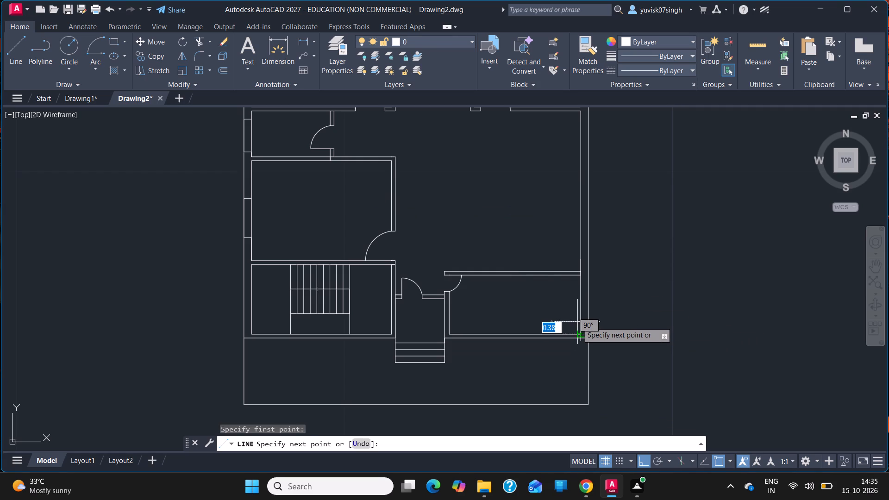
type("0.")
type("25")
key("Return")
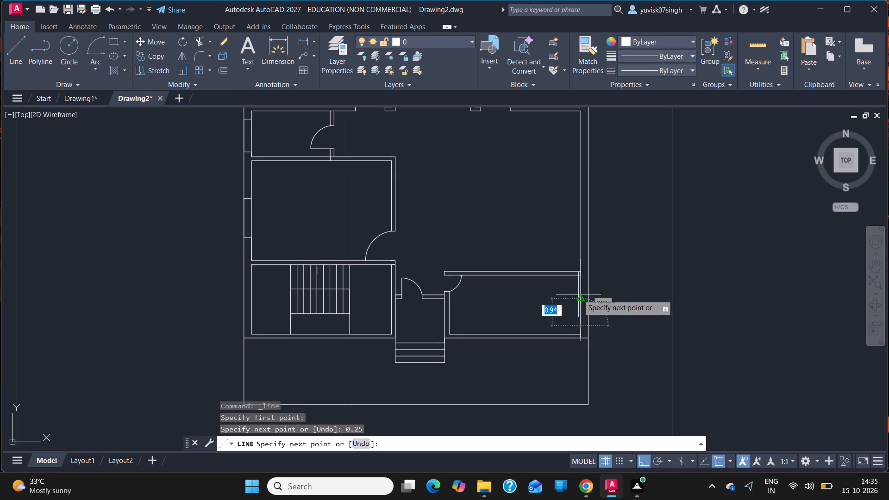
key("1")
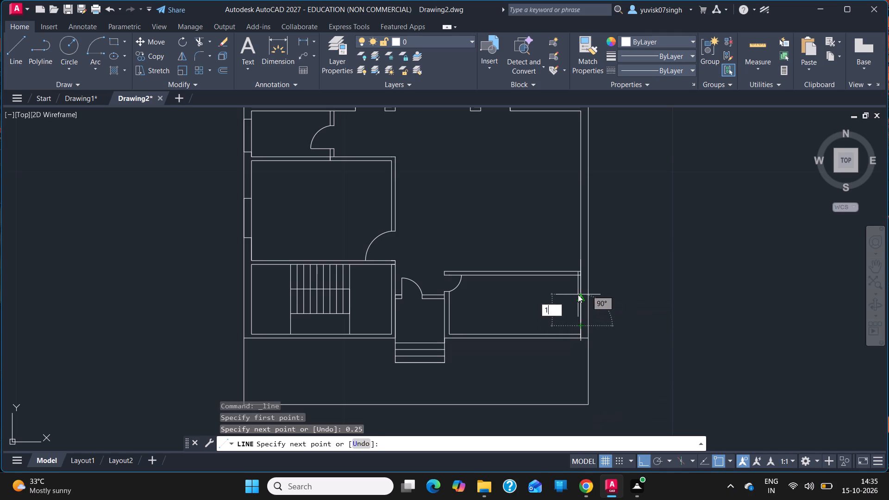
key("Return")
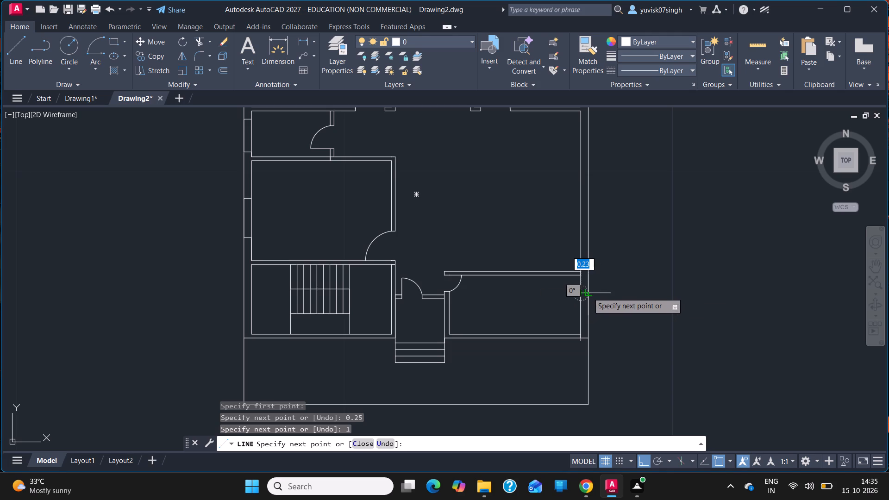
left_click(589, 292)
key("1")
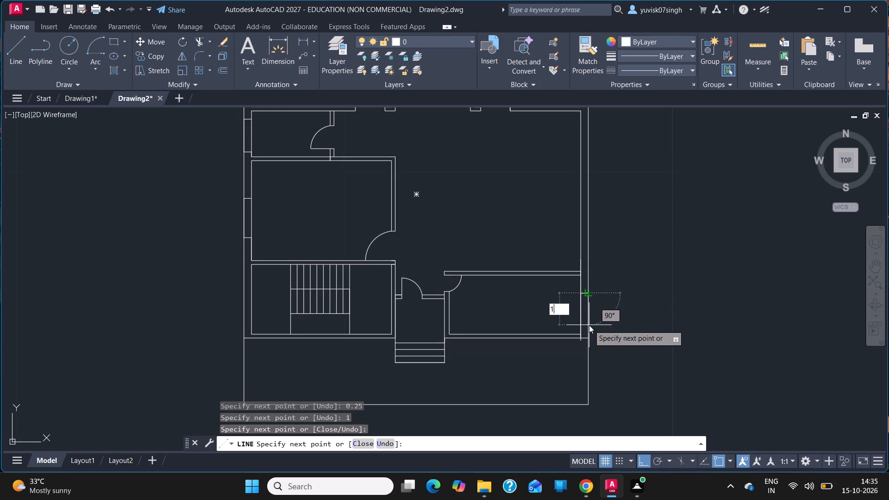
key("Return")
left_click(581, 325)
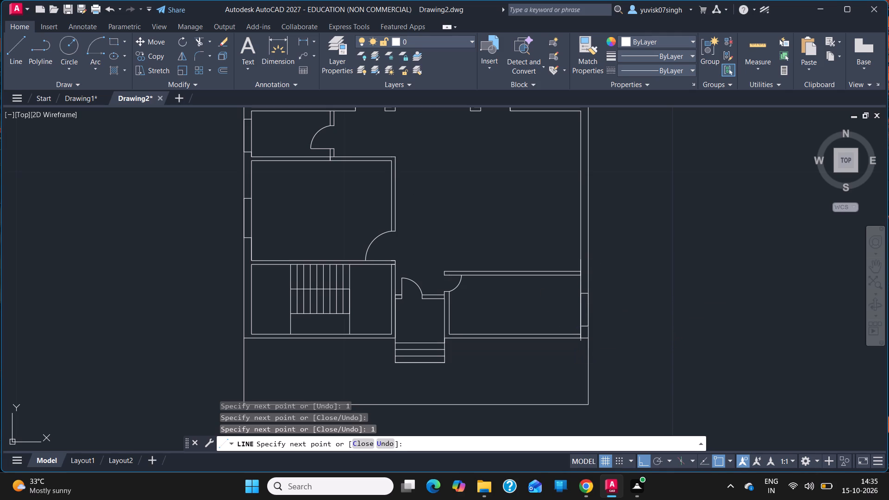
key("Escape")
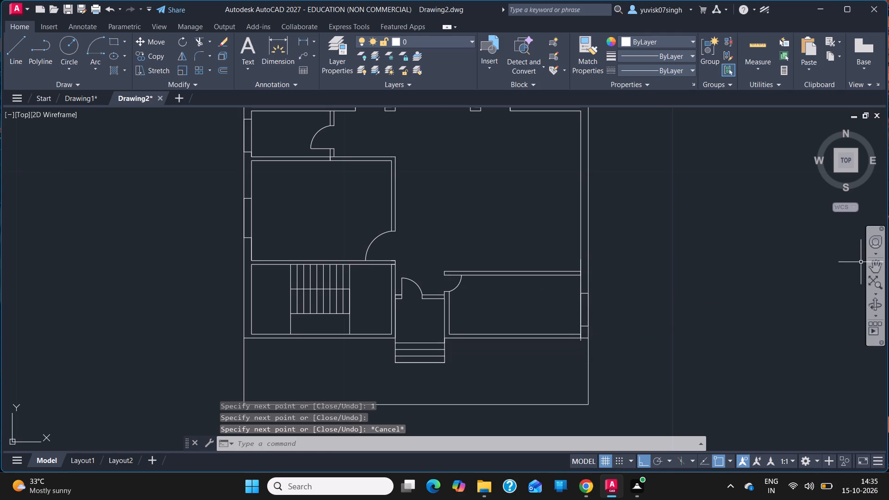
Outline a 1.2 m window across the large hall's right-side outer wall, starting 0.25 m above the partition below.
left_click(875, 268)
left_click_drag(711, 259, 713, 277)
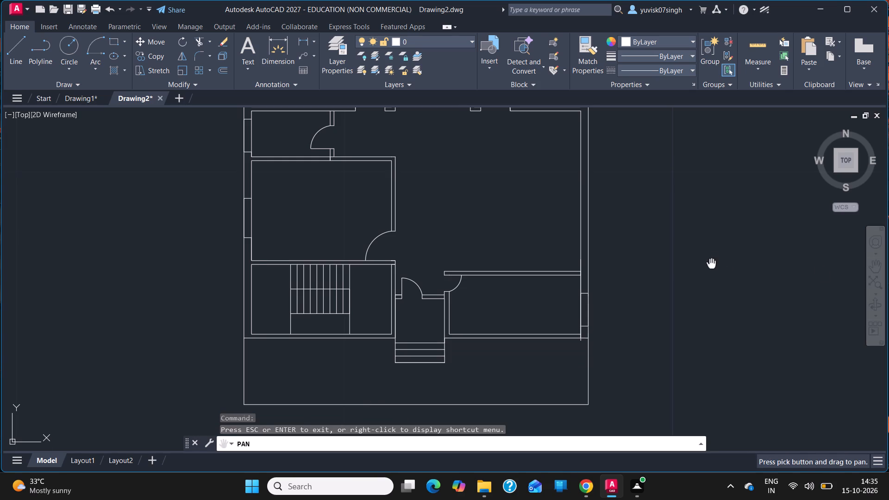
left_click_drag(713, 277, 710, 349)
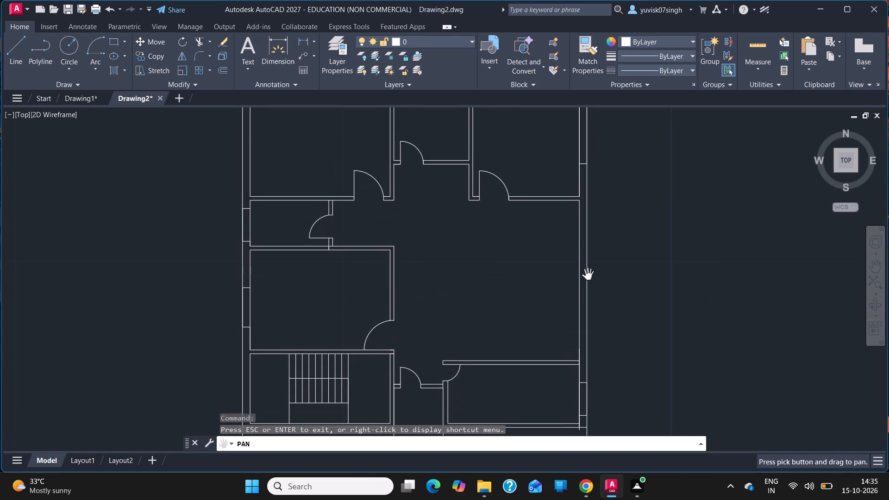
left_click(10, 58)
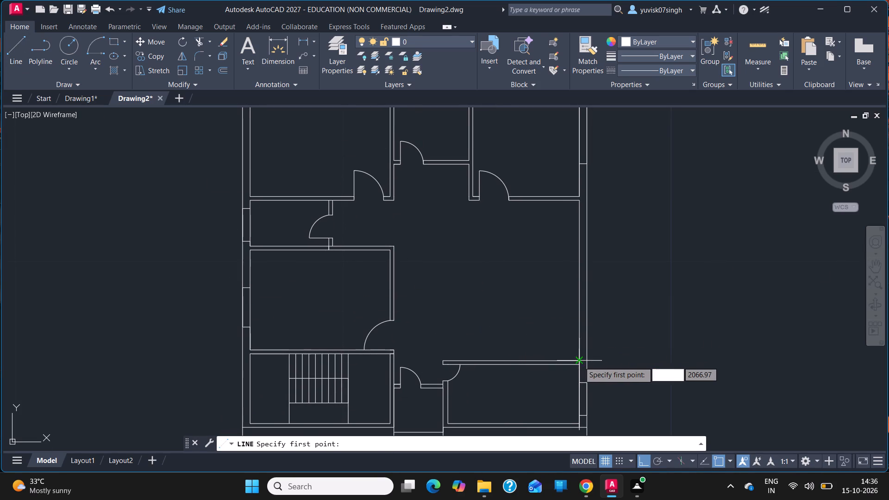
left_click_drag(580, 362, 579, 345)
type("0.25")
key("Return")
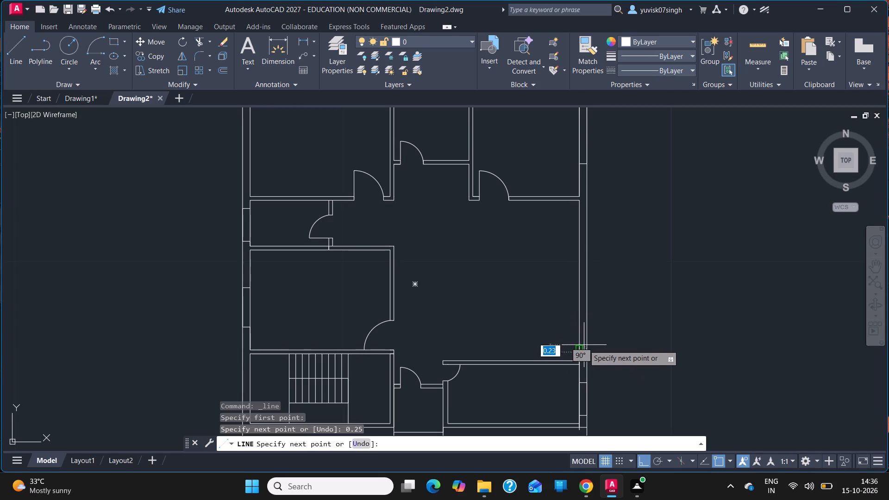
left_click_drag(589, 353, 590, 318)
type("1.2")
key("Return")
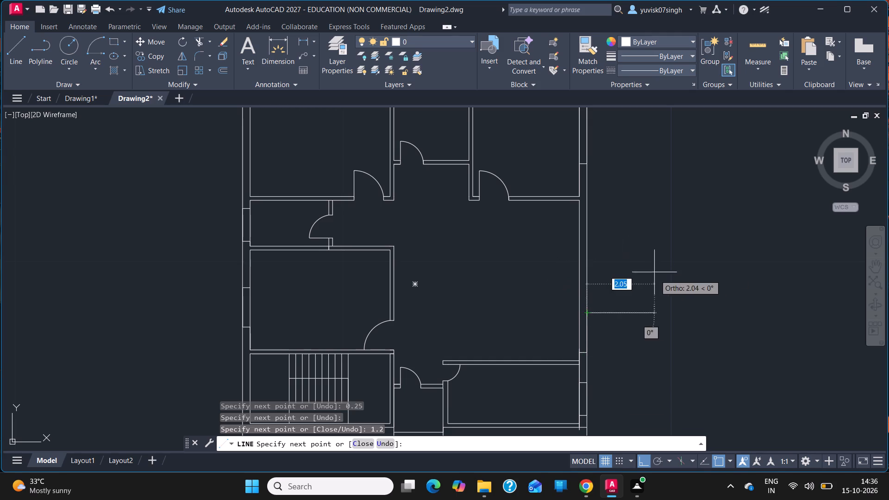
left_click(577, 312)
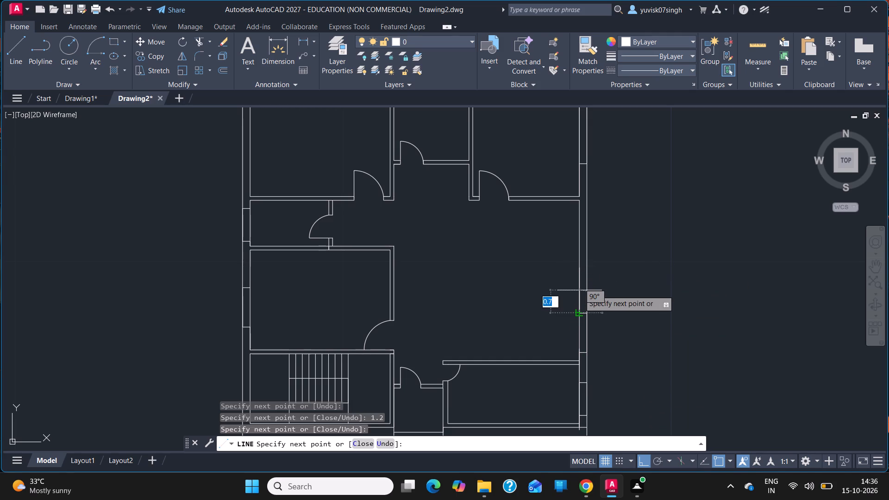
Outline a 1.5 m window across the hall's right-side outer wall, 0.6 m above the 1.2 m window.
left_click(579, 290)
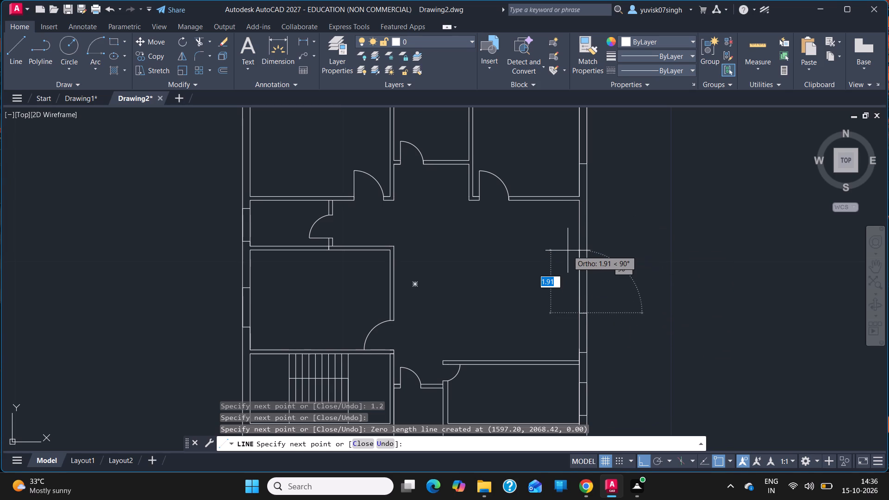
type("0.")
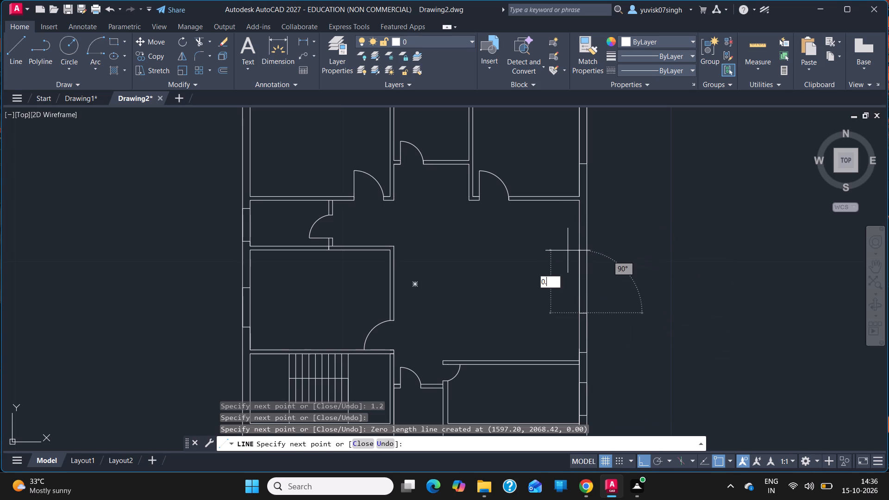
key("6")
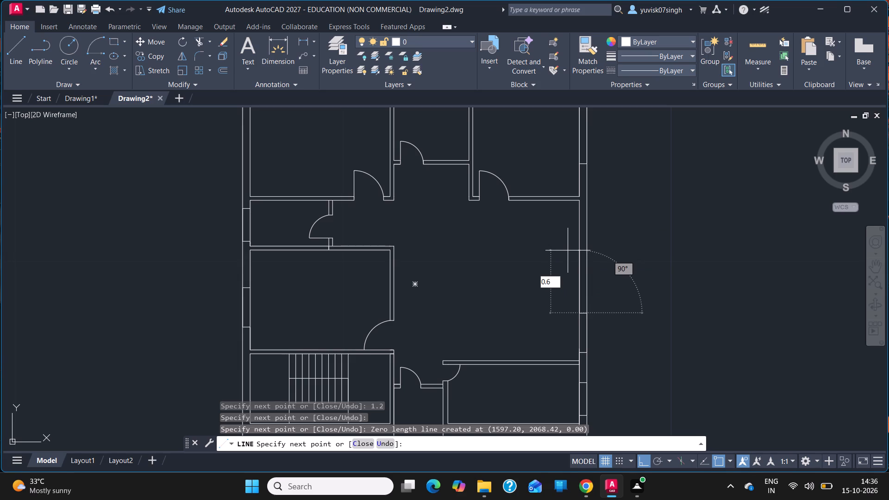
key("Return")
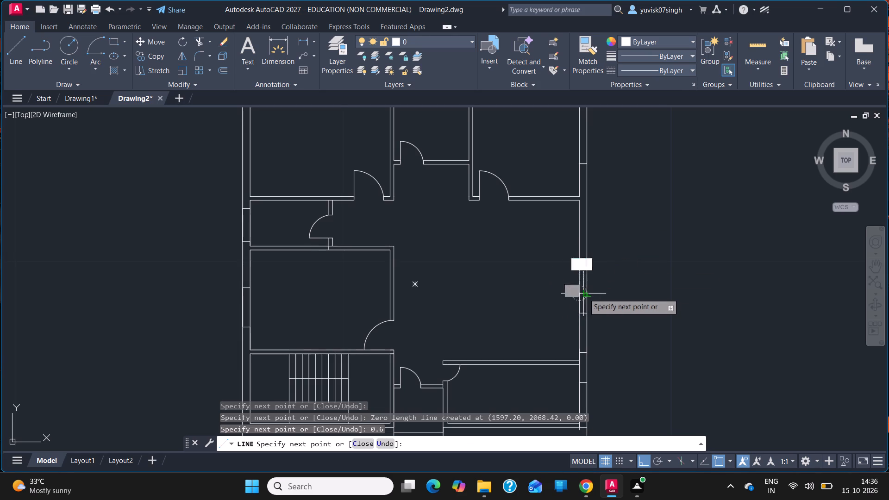
left_click_drag(588, 294, 587, 255)
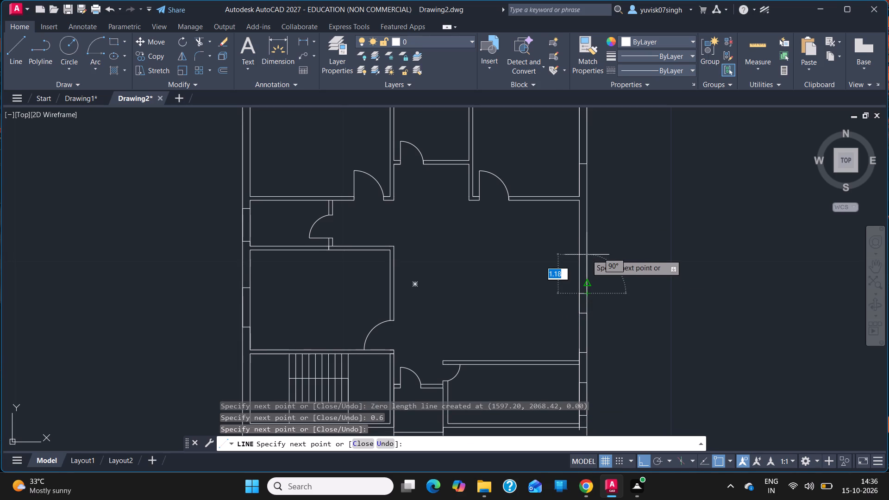
type("1.5")
key("Return")
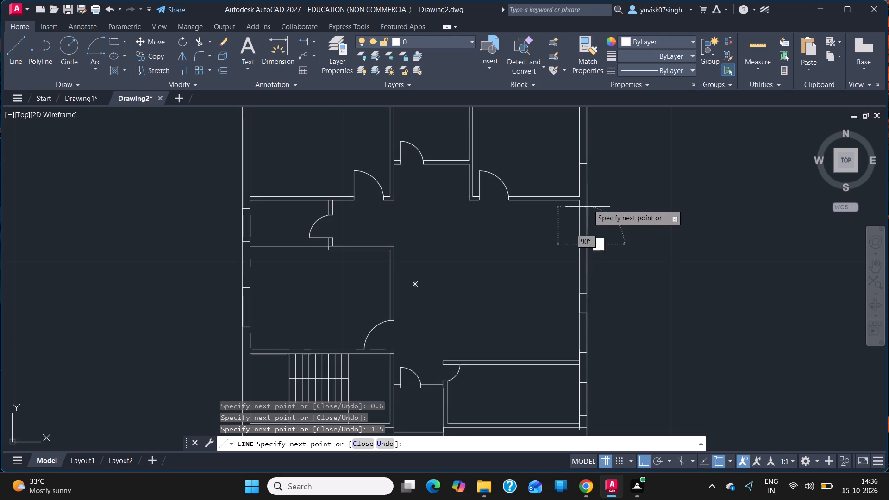
left_click(579, 246)
key("Escape")
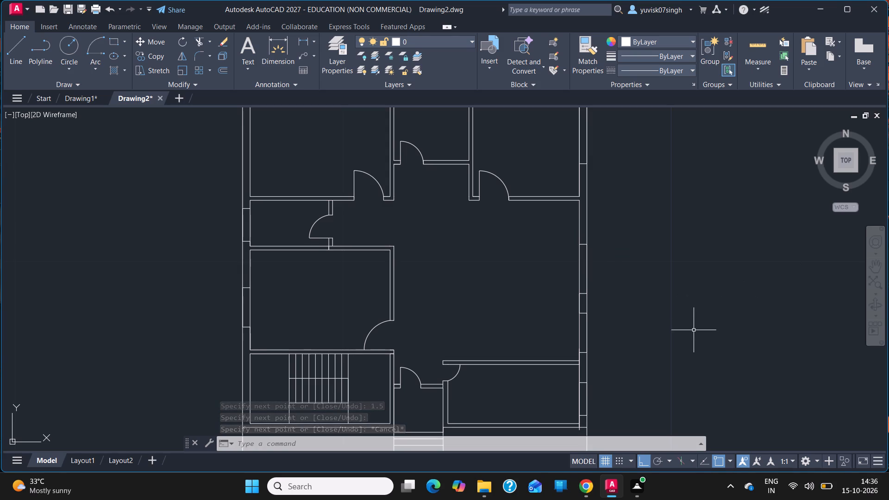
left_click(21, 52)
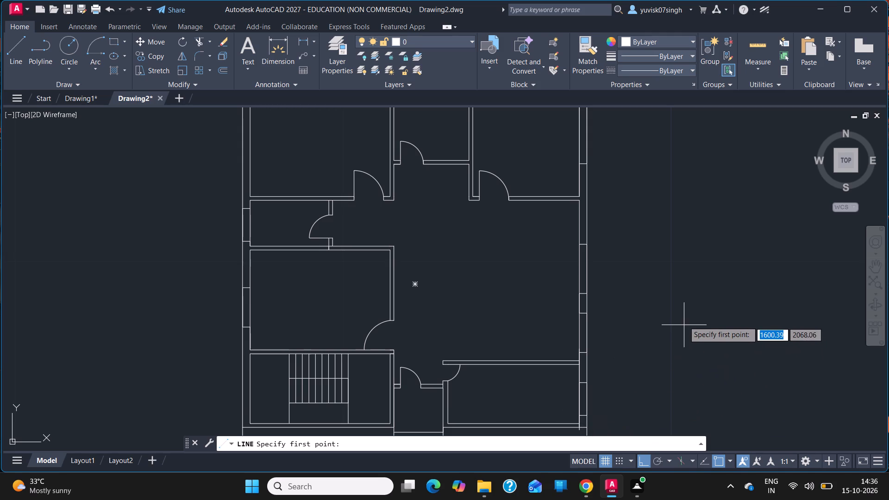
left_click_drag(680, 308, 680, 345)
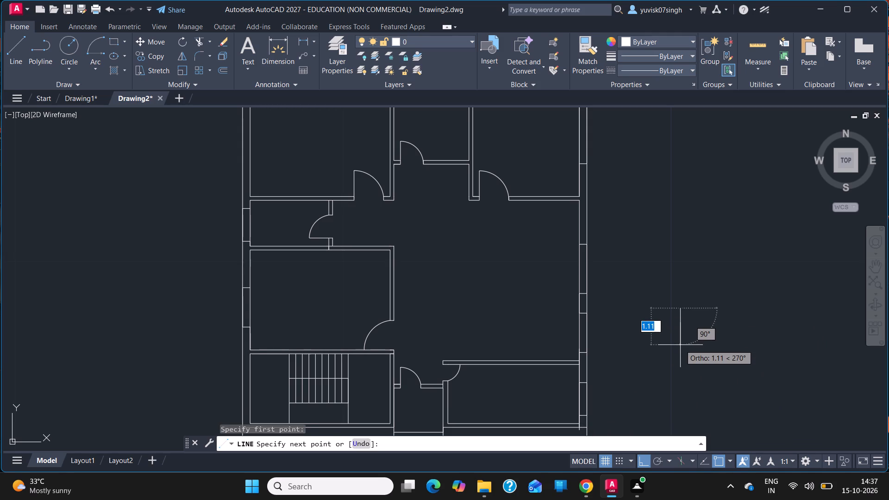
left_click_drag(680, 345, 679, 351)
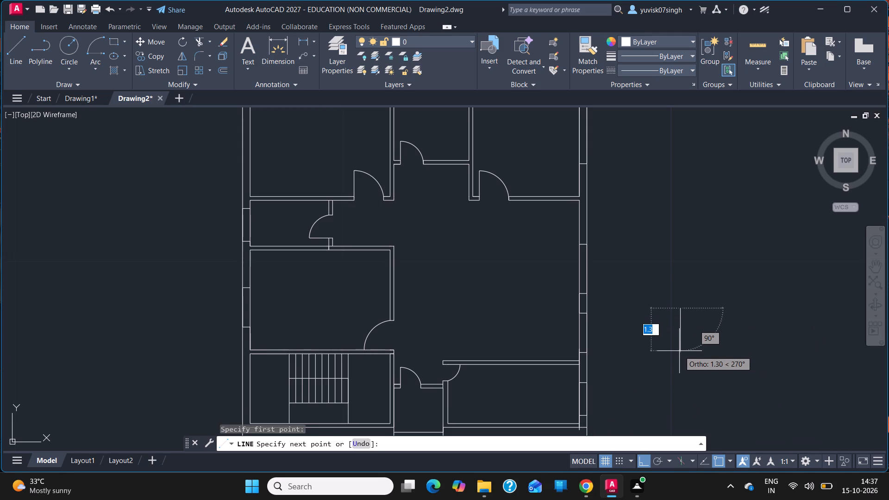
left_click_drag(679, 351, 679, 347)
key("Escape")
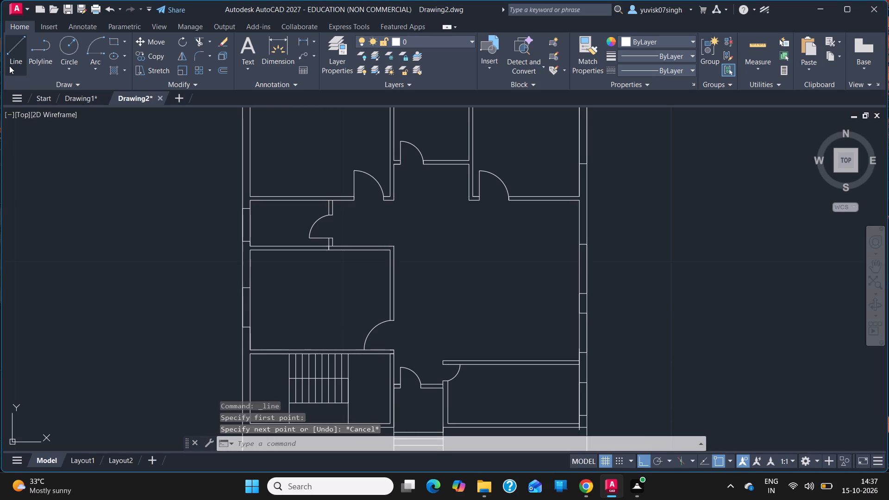
Draw a centre line inside the right-side outer wall from the lowest window's lower edge midpoint to the uppermost window's upper edge midpoint.
left_click(9, 66)
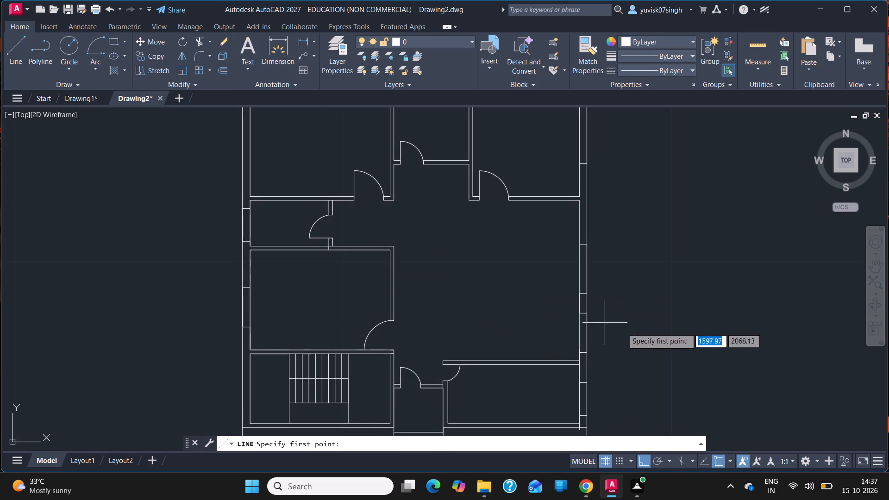
left_click(584, 417)
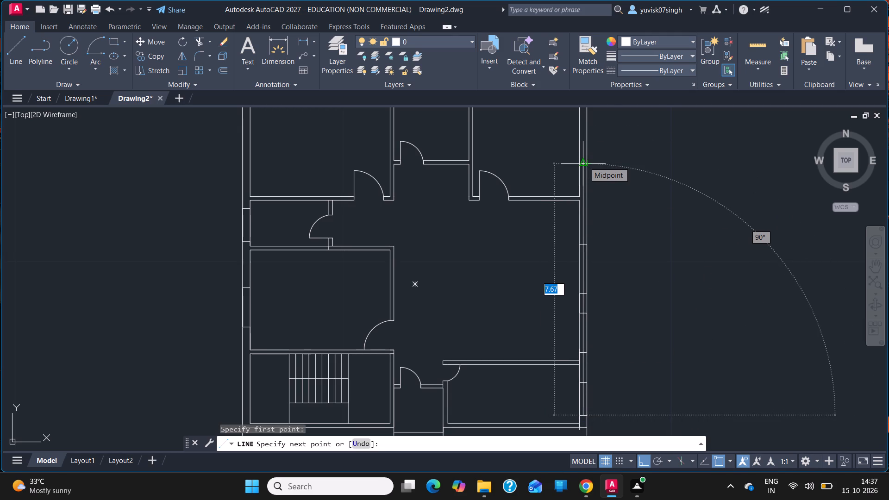
scroll(584, 162, "down", 1, "ctrl")
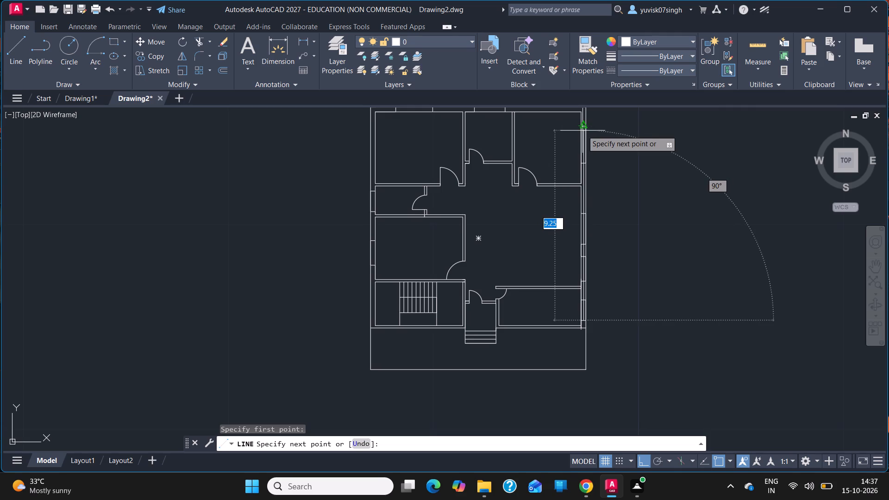
left_click(583, 129)
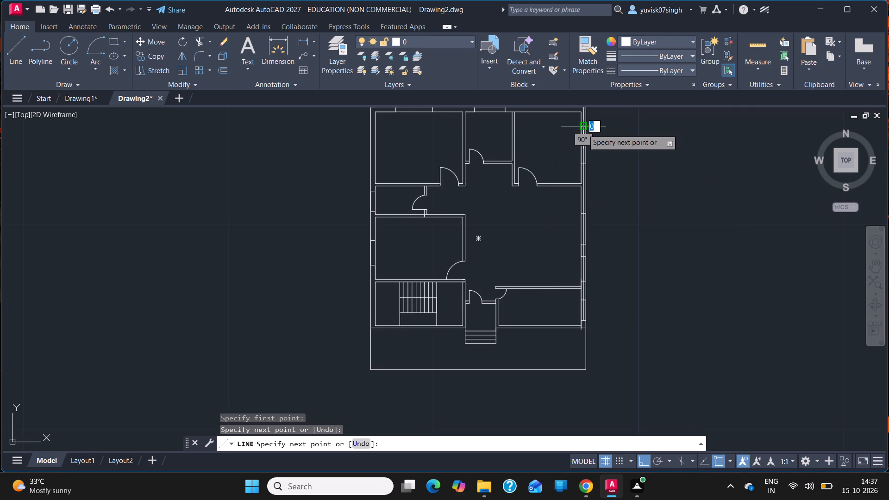
key("Escape")
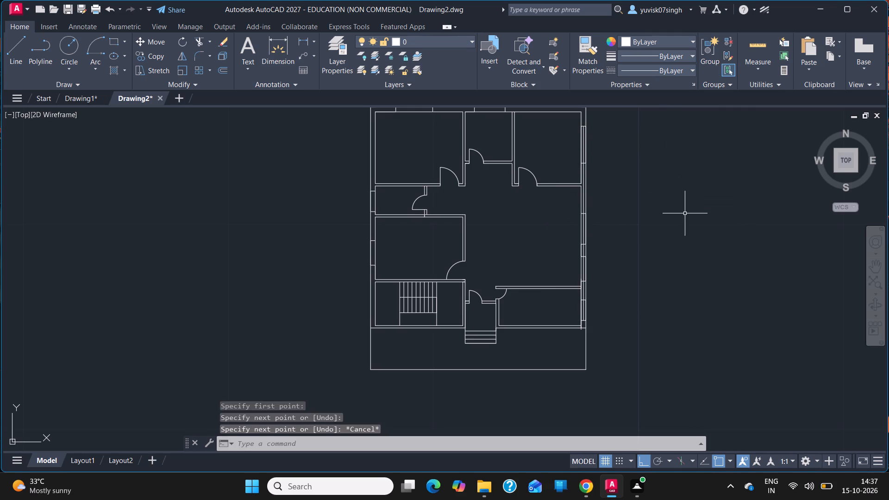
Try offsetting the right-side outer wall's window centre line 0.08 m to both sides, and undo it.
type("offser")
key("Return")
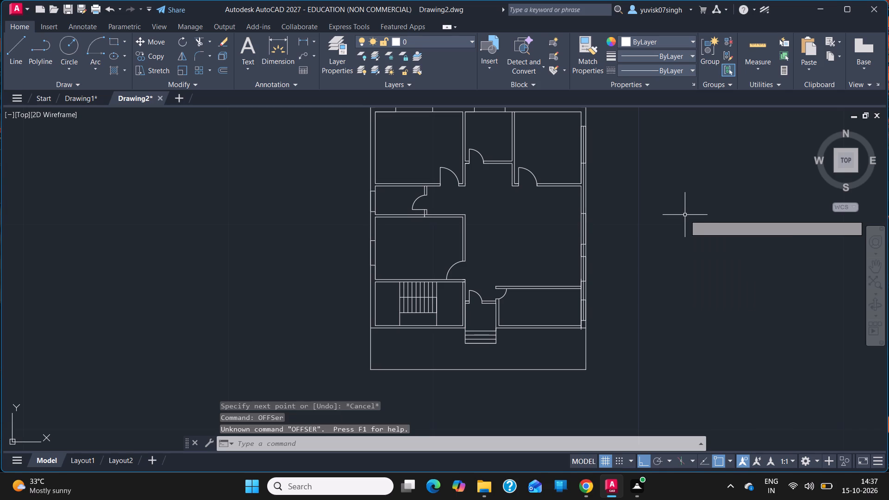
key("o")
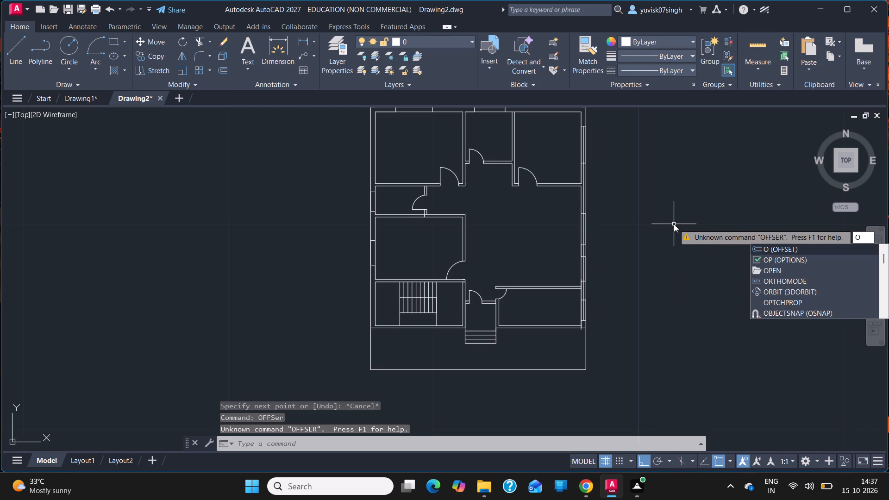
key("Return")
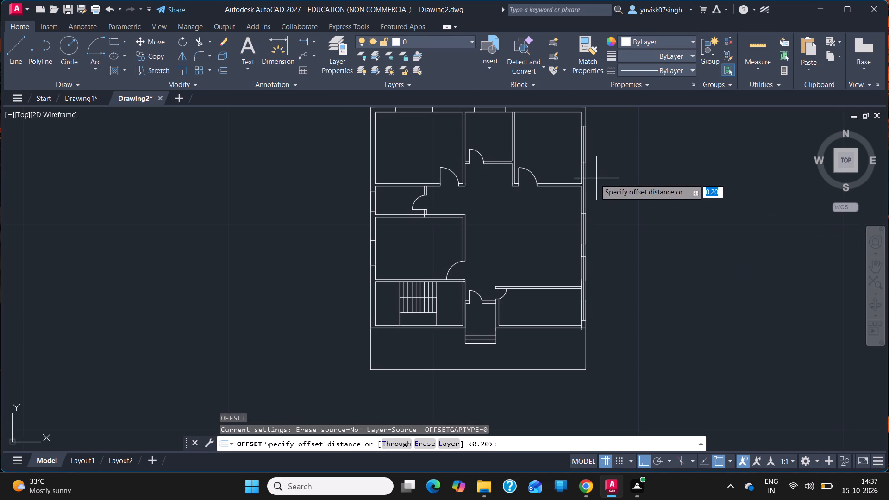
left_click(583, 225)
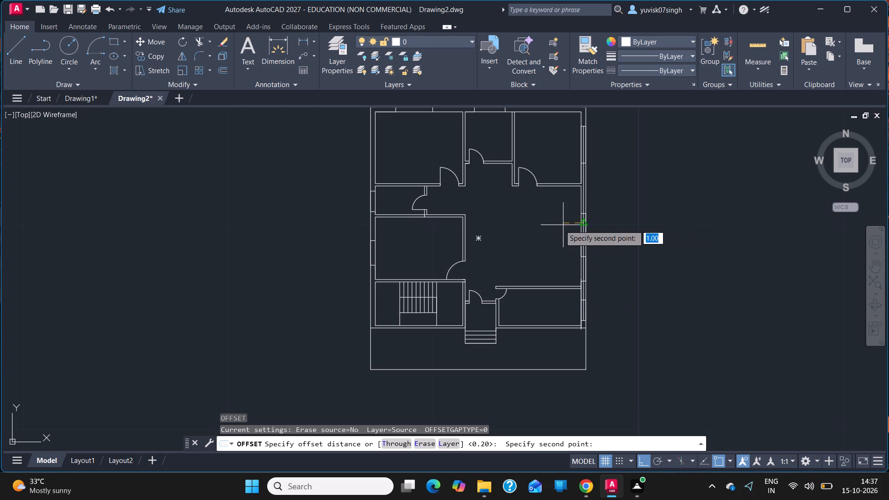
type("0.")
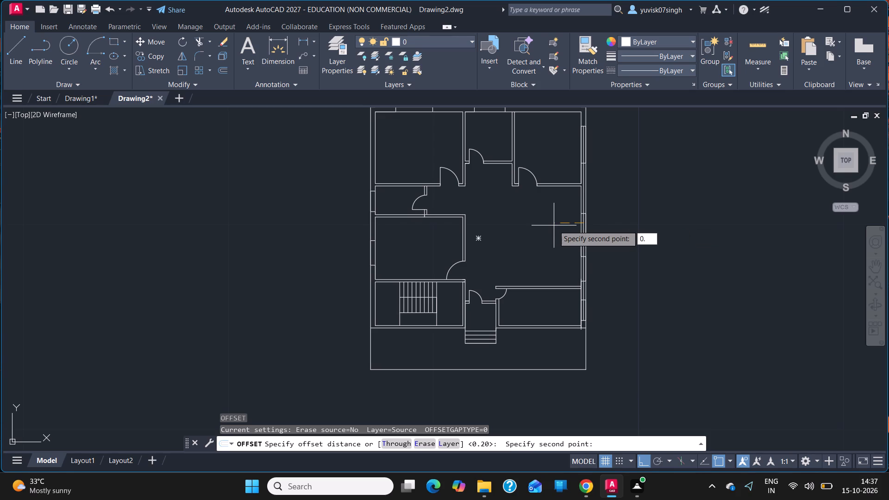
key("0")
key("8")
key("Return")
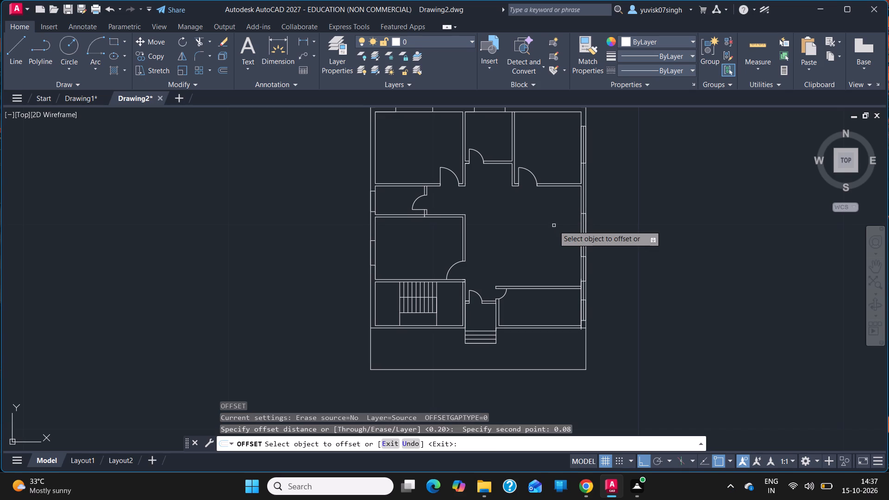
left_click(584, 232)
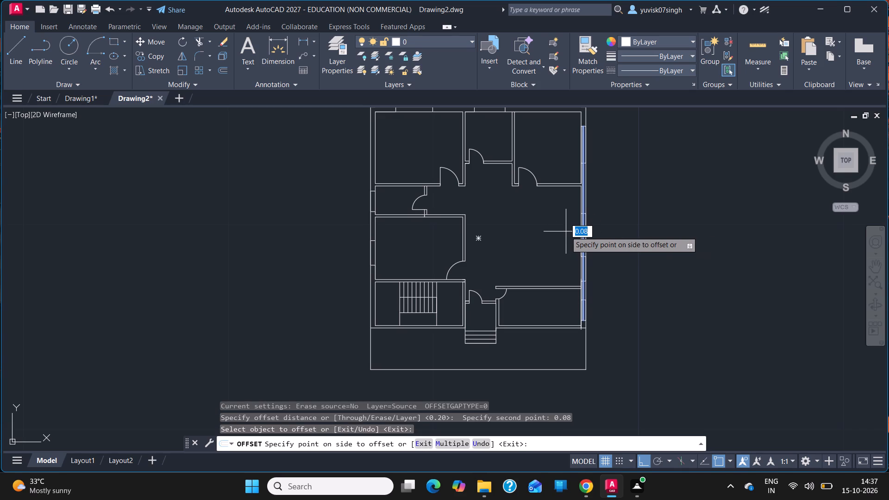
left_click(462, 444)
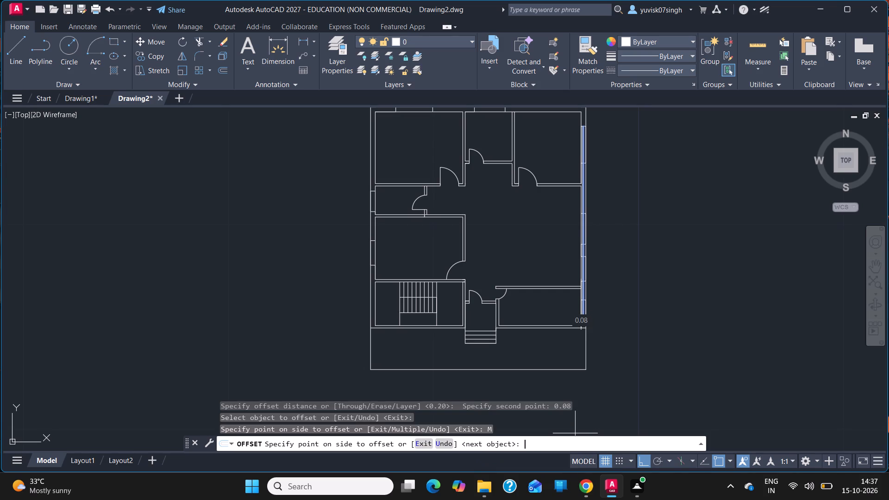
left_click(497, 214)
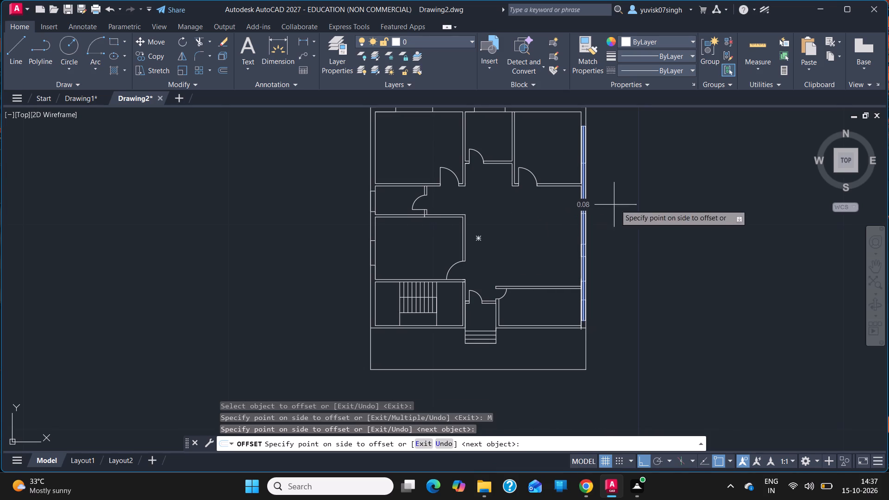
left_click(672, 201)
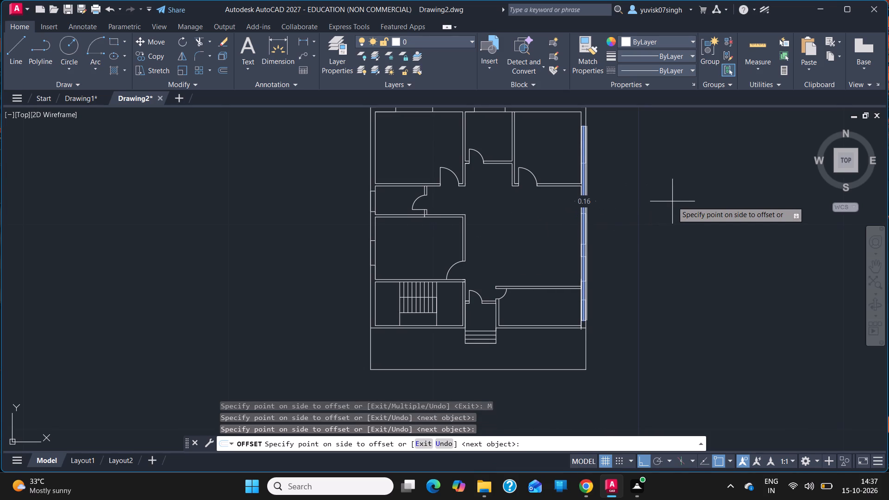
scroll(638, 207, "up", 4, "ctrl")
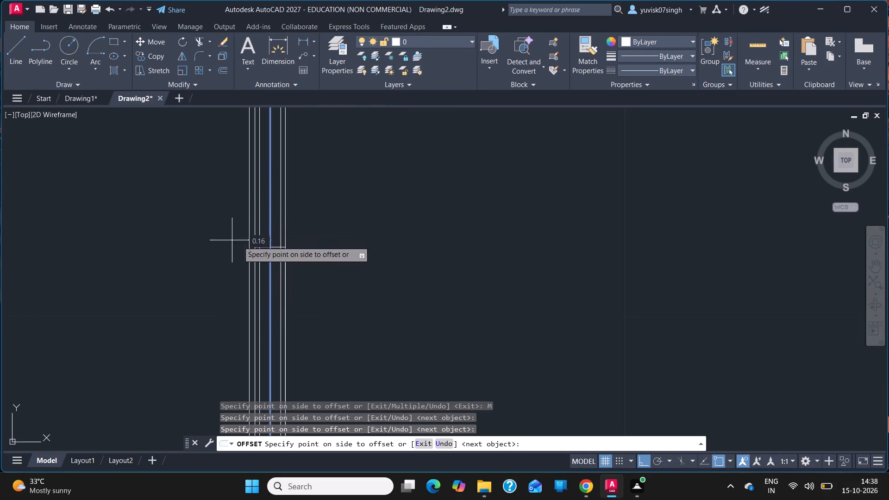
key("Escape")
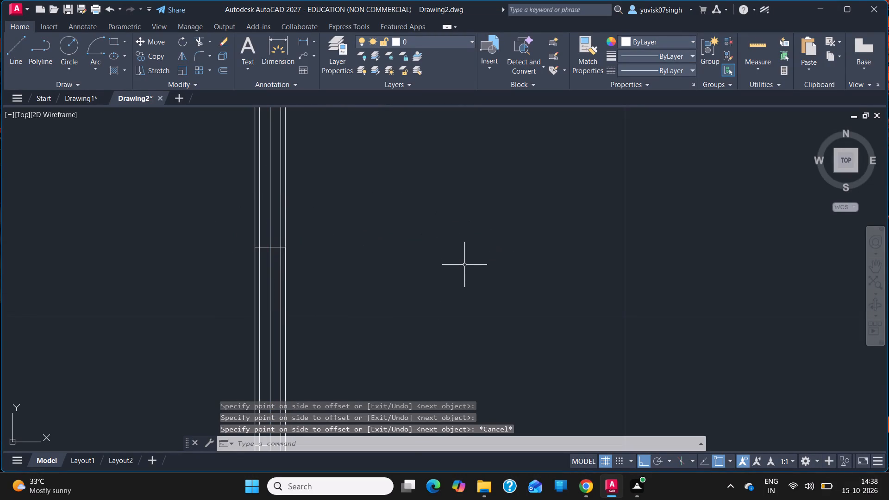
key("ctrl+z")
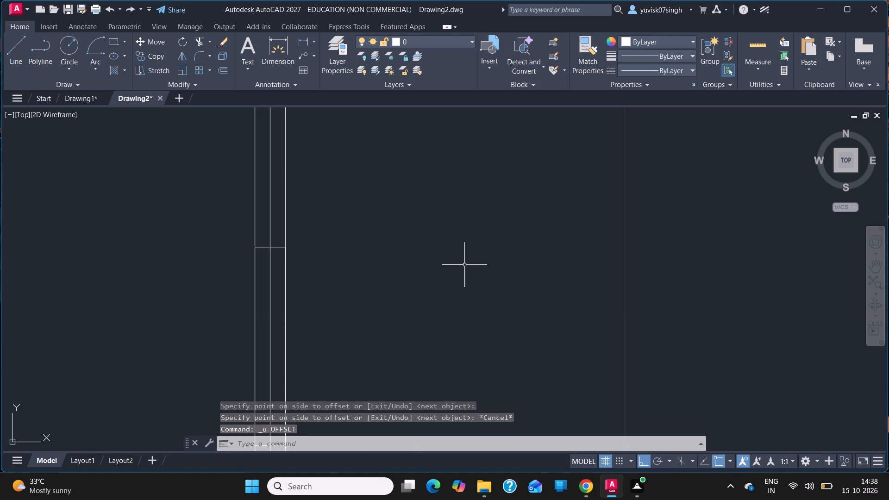
Offset the right-side outer wall's window centre line 0.06 m towards the building interior.
type("offse")
key("Return")
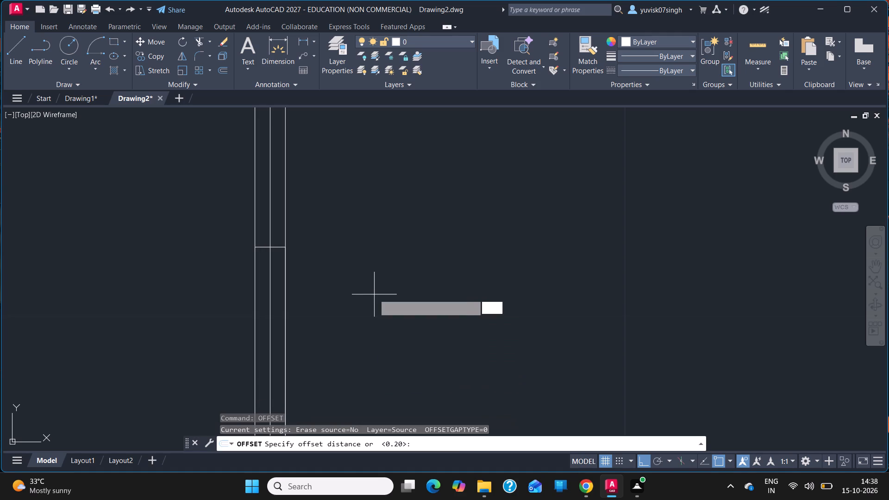
left_click(270, 171)
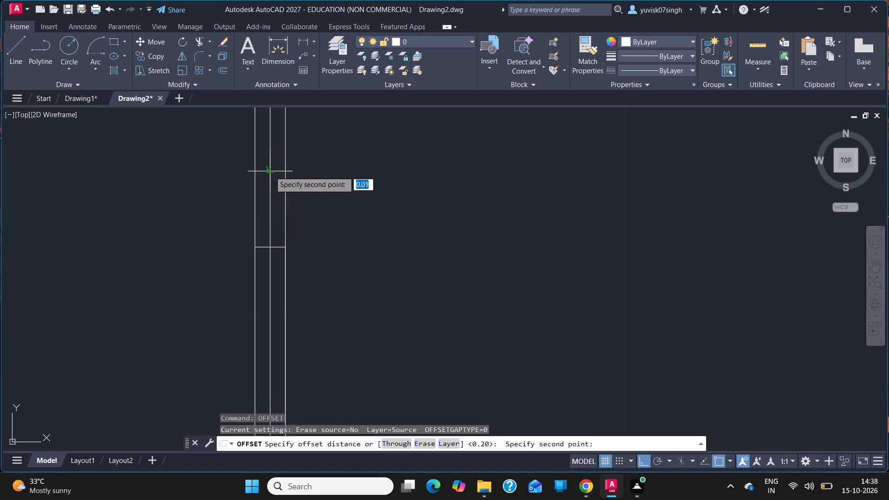
type("0.")
key("0")
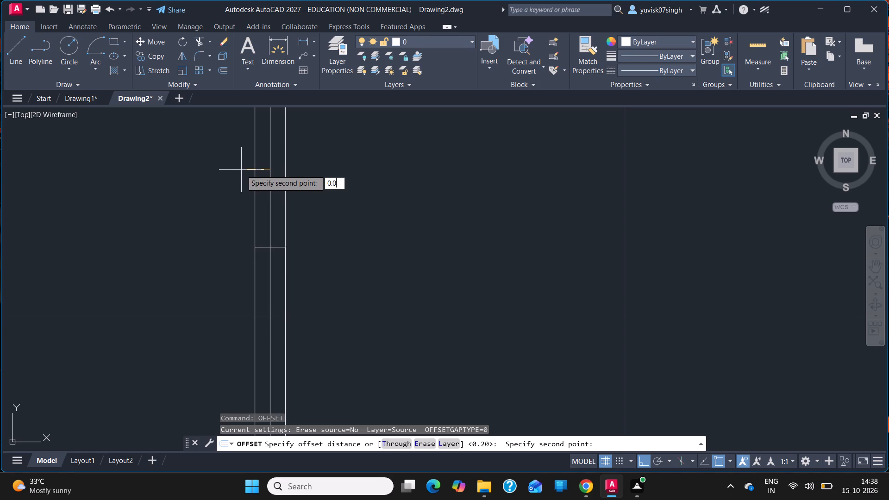
key("6")
key("Return")
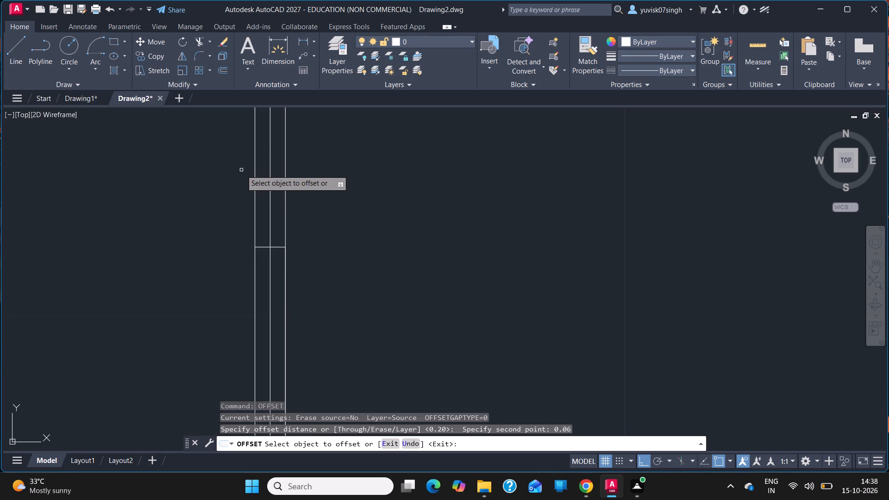
left_click_drag(270, 187, 247, 187)
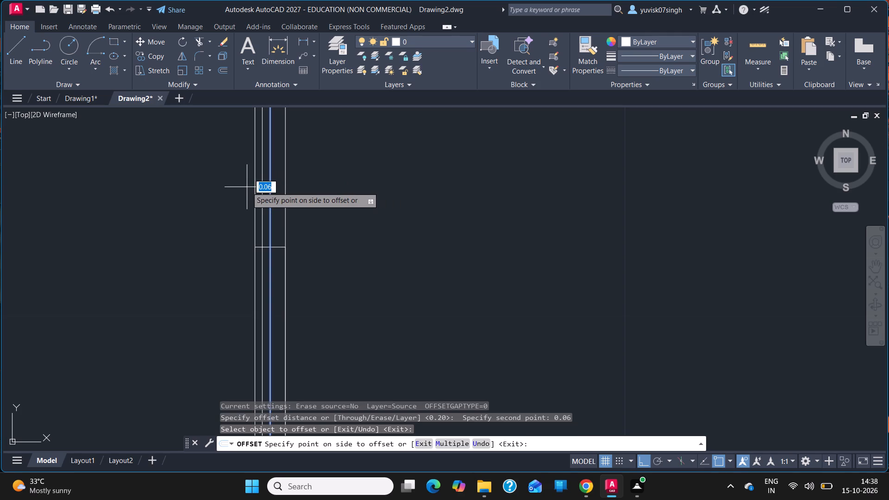
left_click_drag(247, 187, 261, 184)
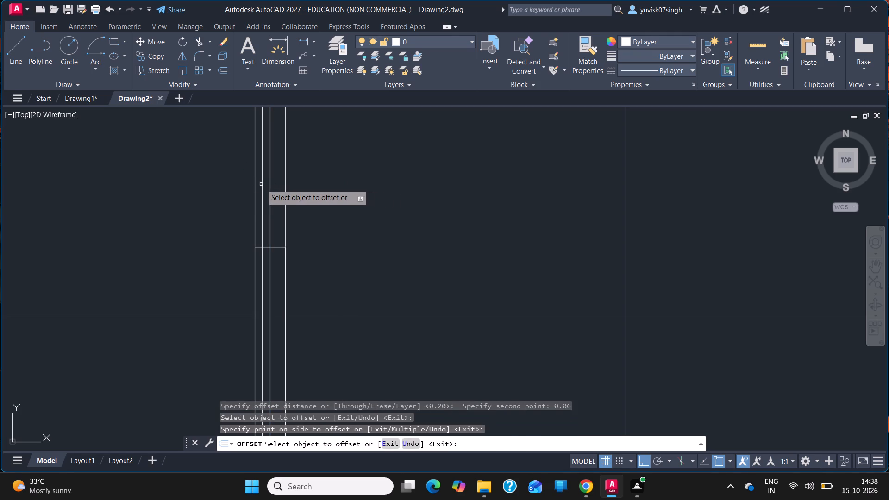
left_click(261, 184)
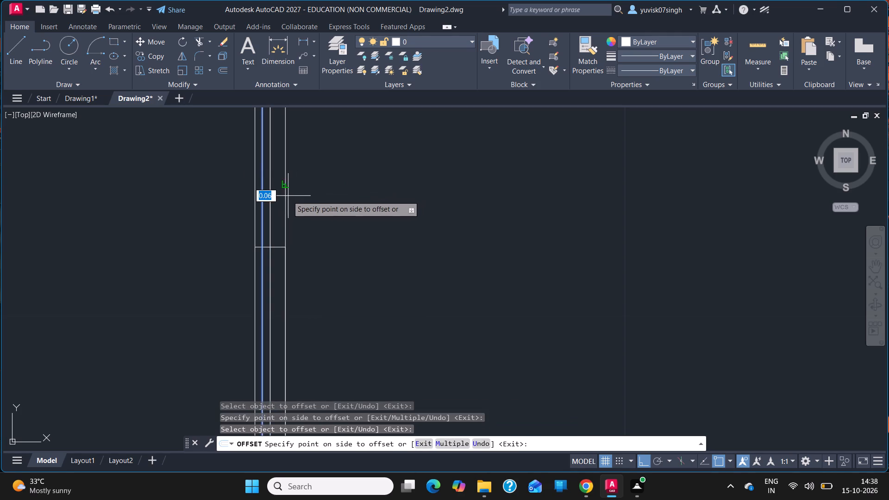
key("Escape")
Offset the same window centre line 0.06 m towards the outside of the building.
left_click_drag(270, 193, 352, 283)
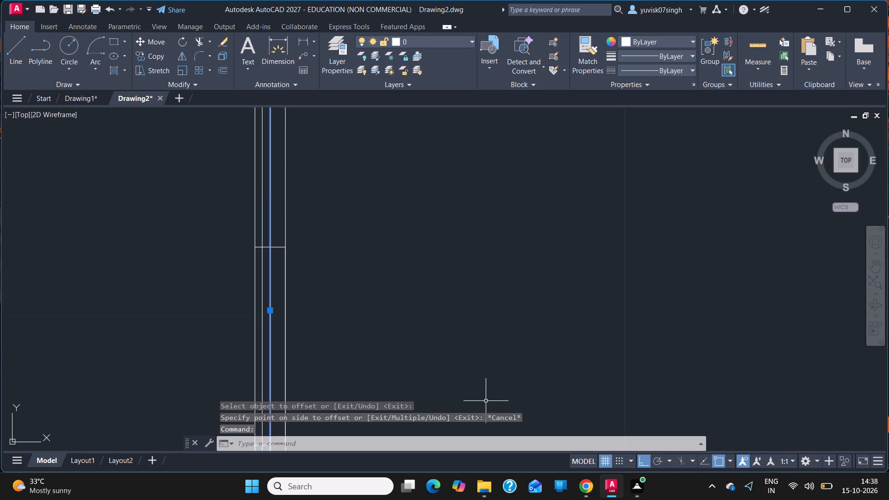
type("off")
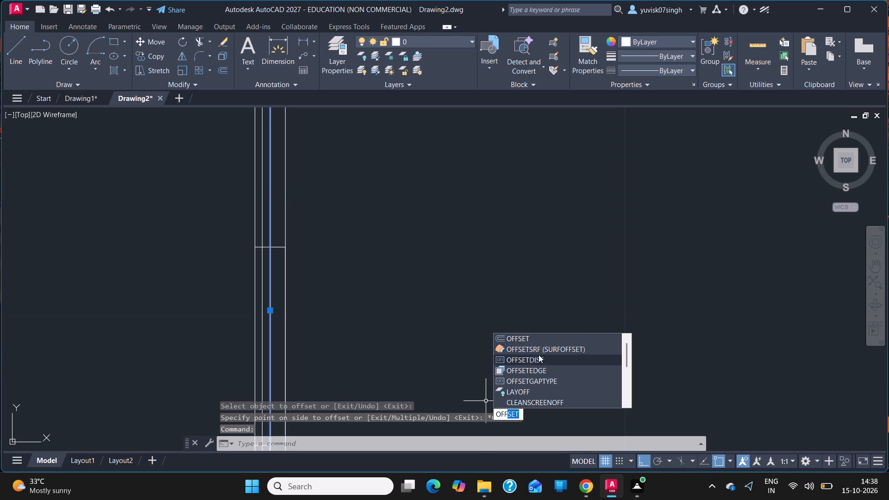
left_click(532, 342)
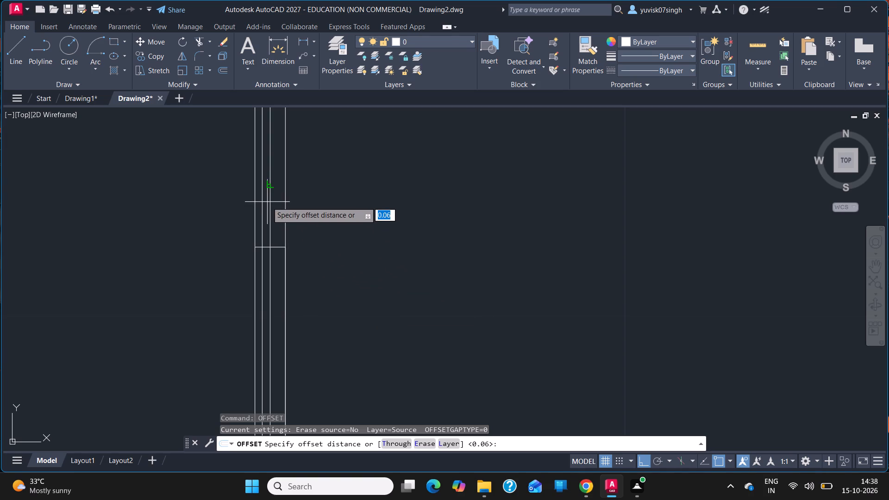
left_click(268, 187)
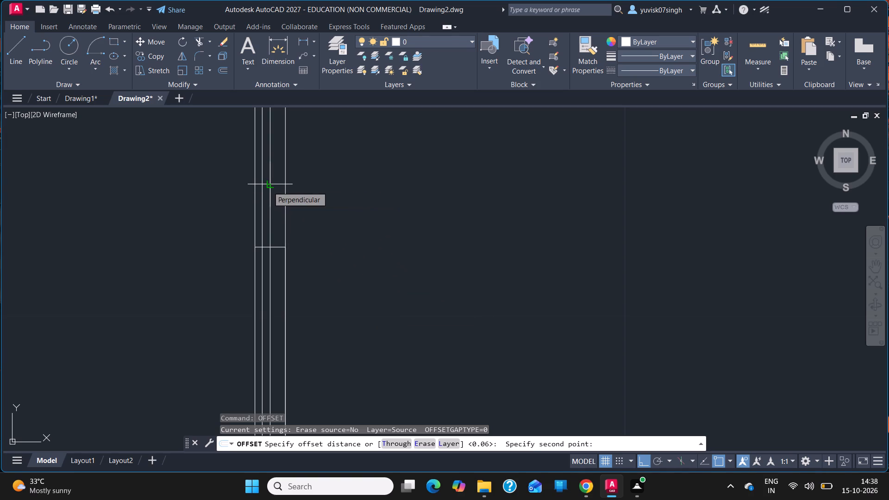
type("0,06")
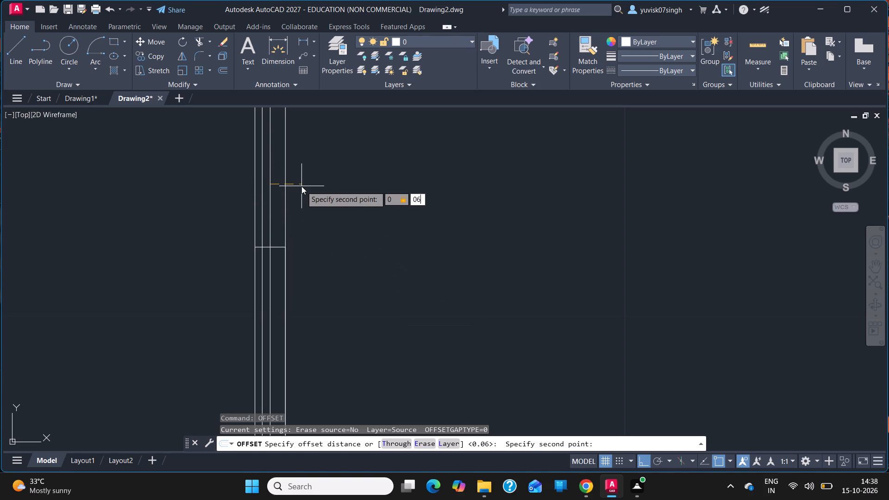
key("BackSpace")
type(".06")
key("Return")
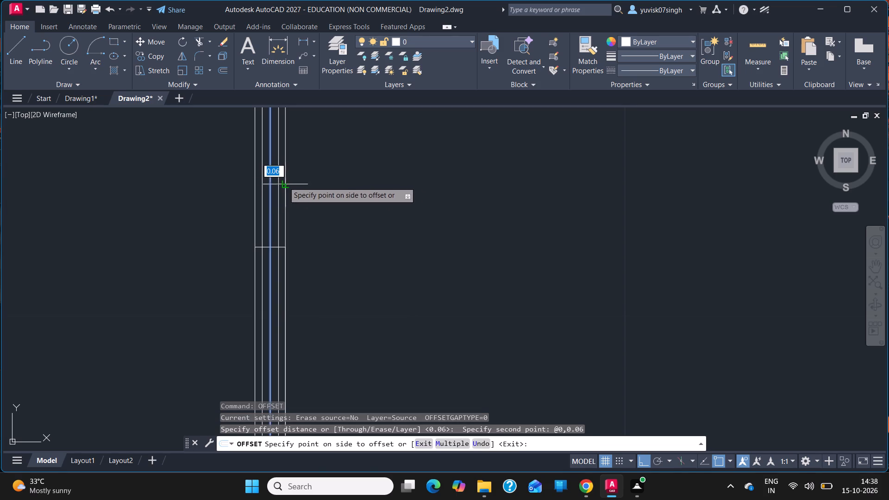
left_click(304, 181)
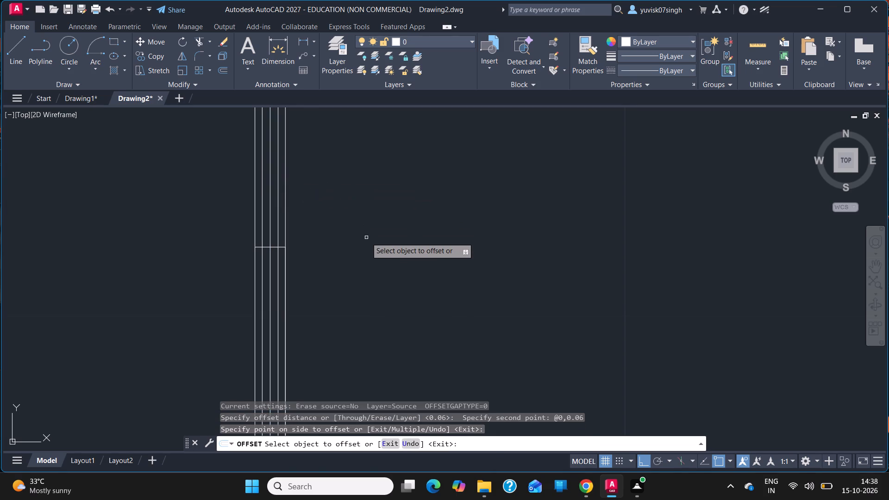
key("Escape")
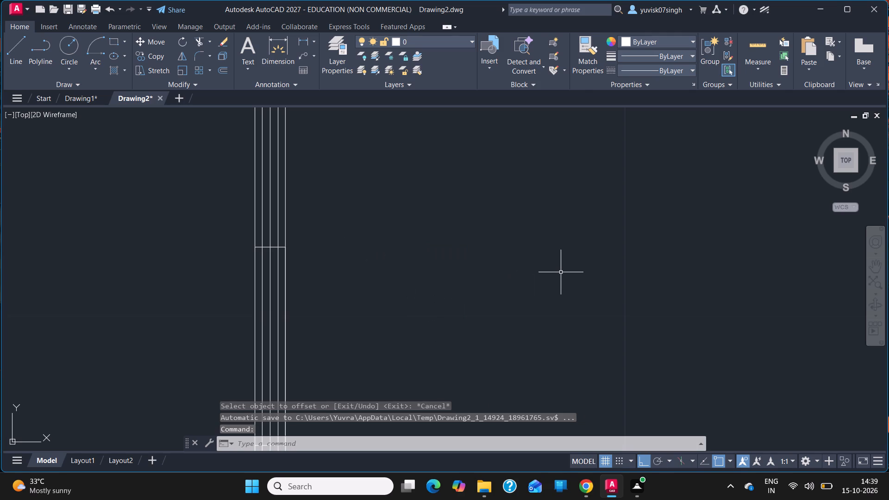
Trim the centre line and its two offsets out of the solid wall between the hall's 1.2 m and 1.5 m windows.
scroll(572, 270, "down", 2, "ctrl")
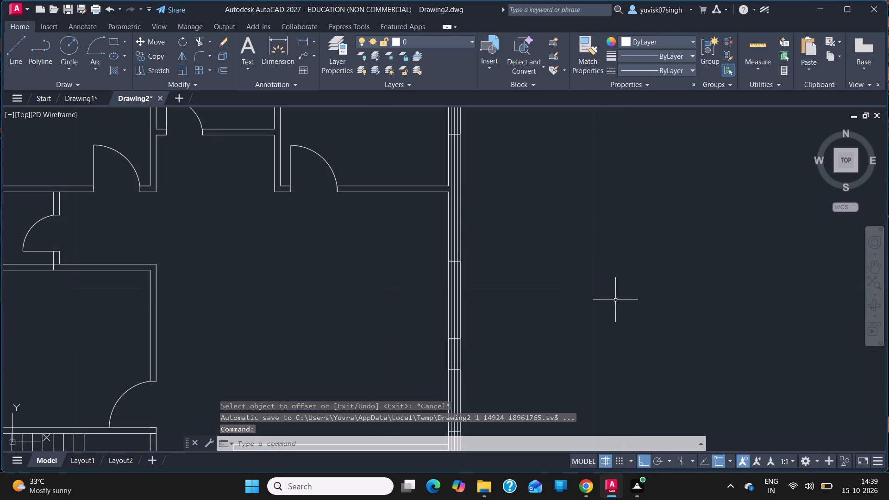
type("tri")
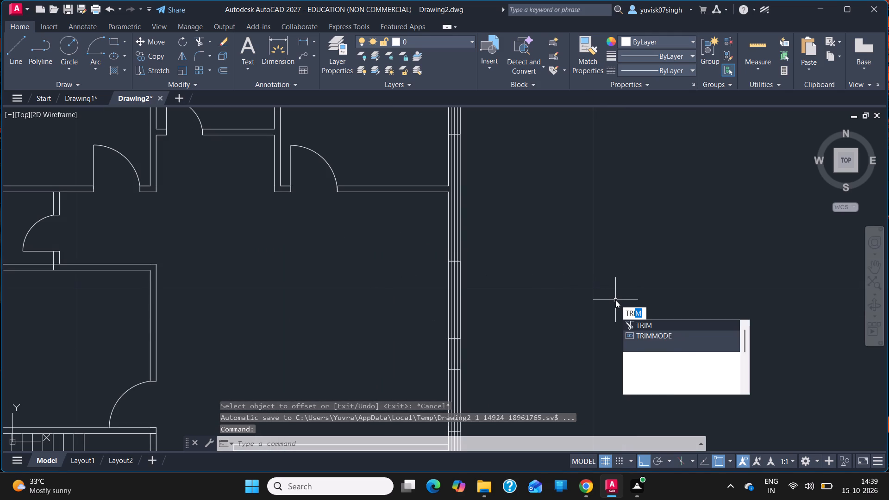
key("Return")
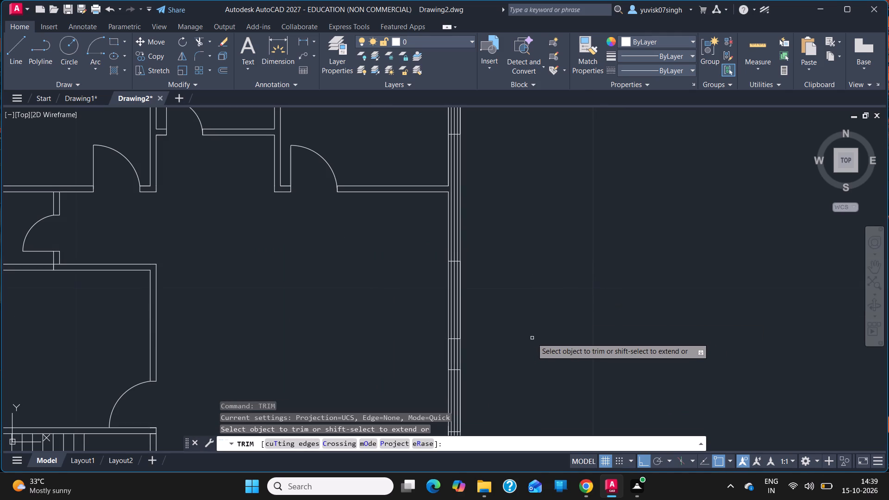
left_click(457, 353)
left_click(457, 353)
left_click_drag(457, 353, 455, 353)
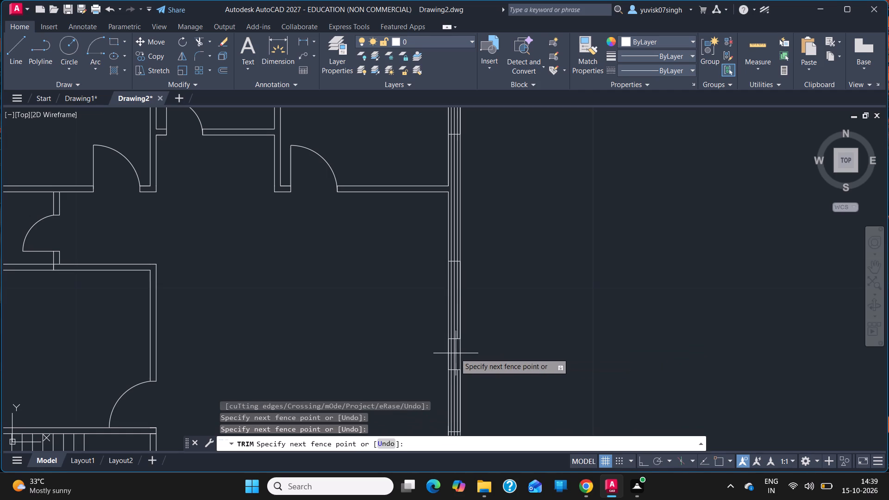
left_click_drag(455, 353, 452, 353)
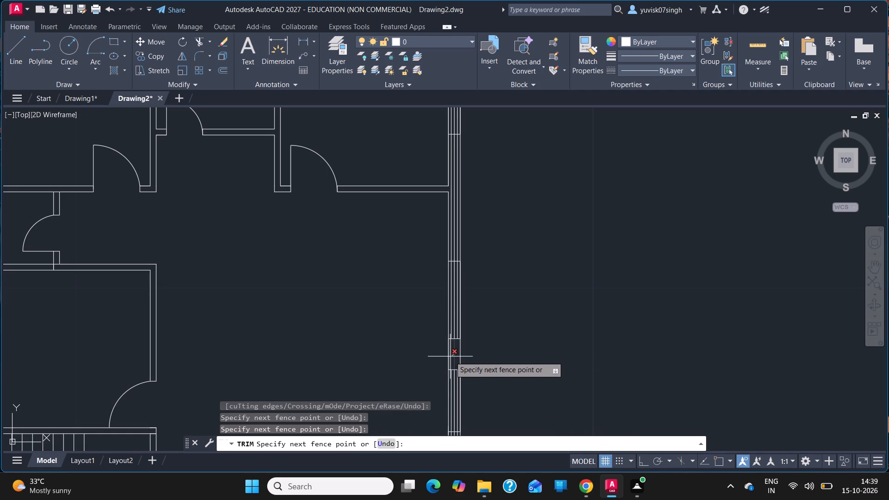
left_click(450, 356)
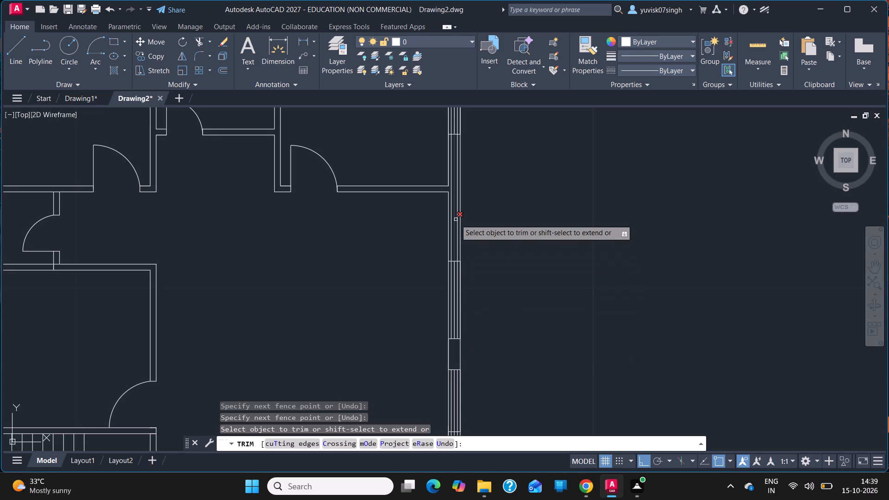
Trim the centre line and its two offsets out of the solid right-side wall between the upper-right room's window and the hall's 1.5 m window.
left_click(457, 219)
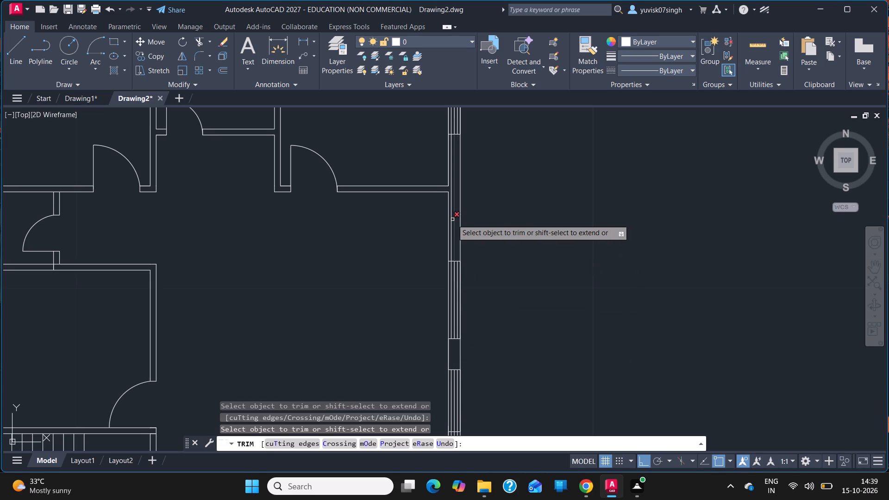
left_click(454, 220)
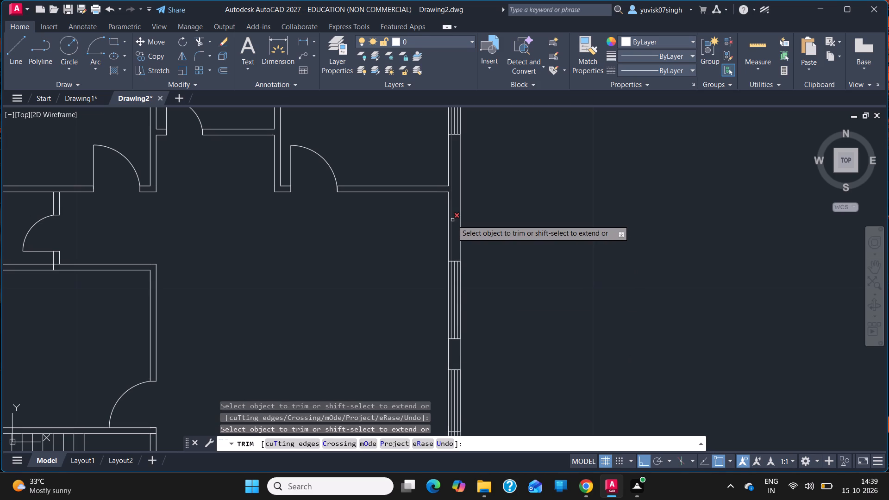
left_click(452, 220)
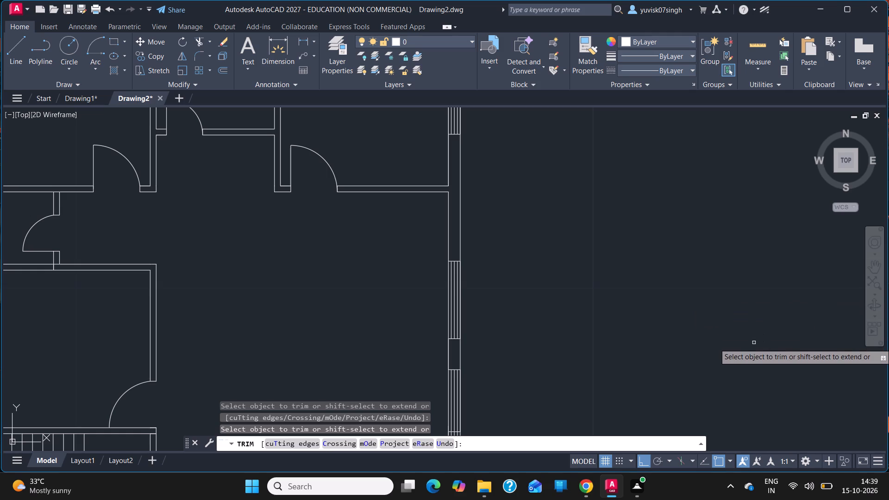
Trim only the centre line out of the hall's two windows and the upper-right room's window in the right-side outer wall.
left_click(454, 388)
left_click(453, 285)
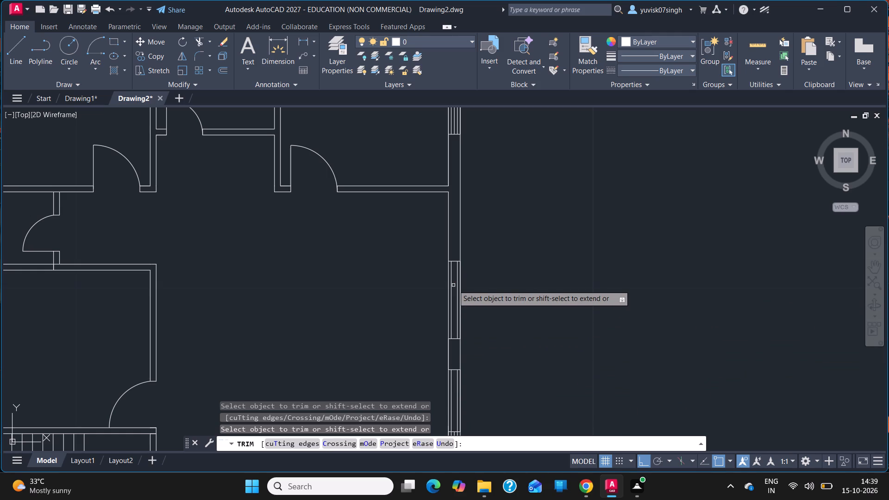
left_click(453, 127)
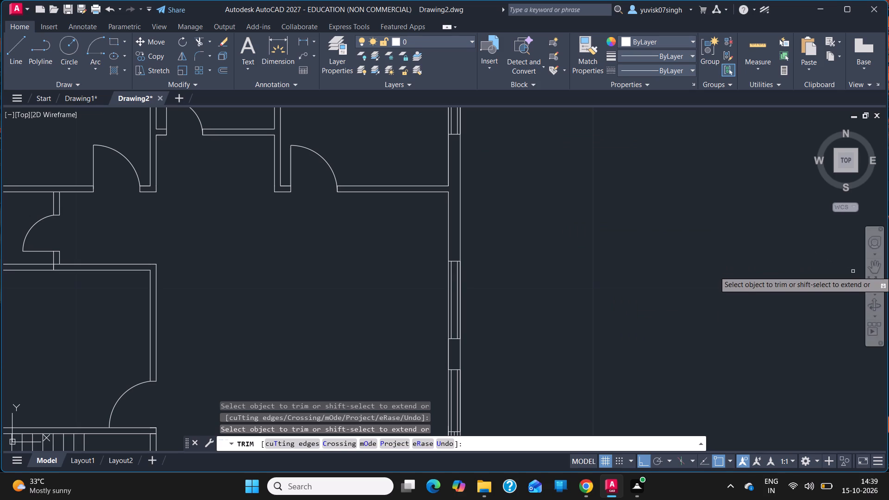
Trim the centre line and its offsets out of the solid right-side wall between the hall's lower window and the bottom-right room's window.
left_click(870, 270)
left_click_drag(657, 234, 557, 257)
left_click_drag(557, 257, 535, 310)
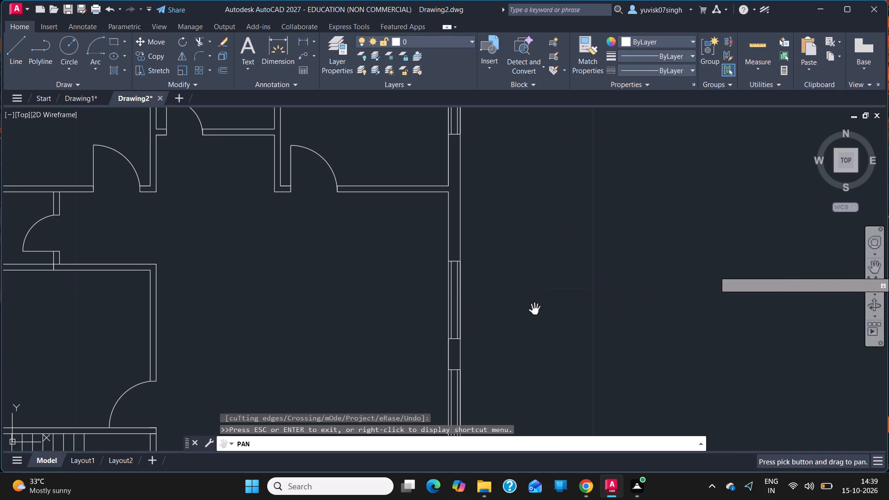
scroll(544, 308, "down", 2, "ctrl")
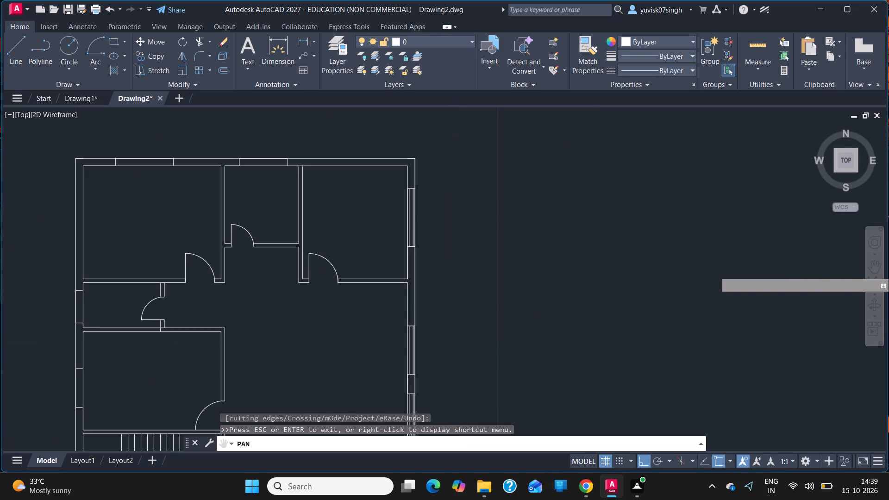
left_click_drag(508, 296, 522, 171)
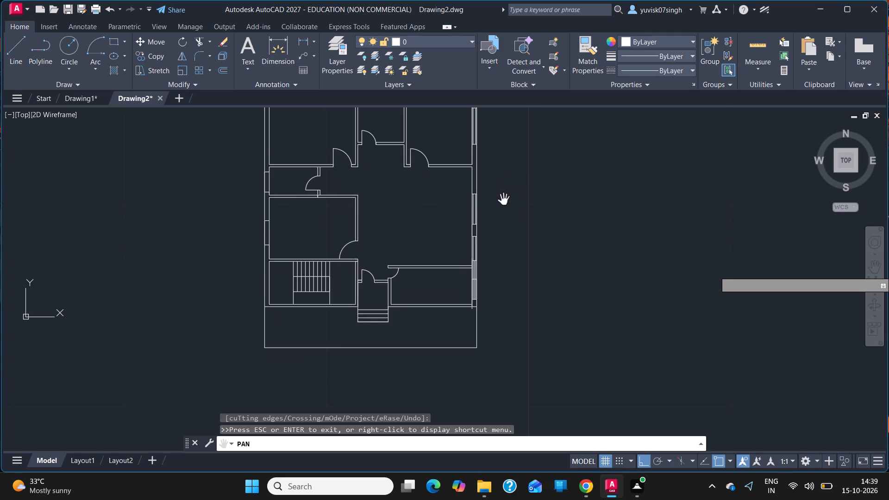
scroll(432, 226, "up", 2, "ctrl")
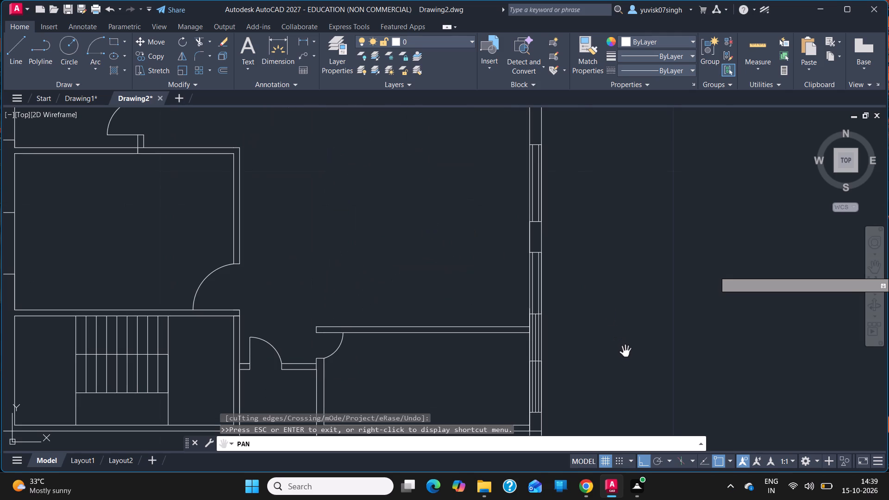
key("Escape")
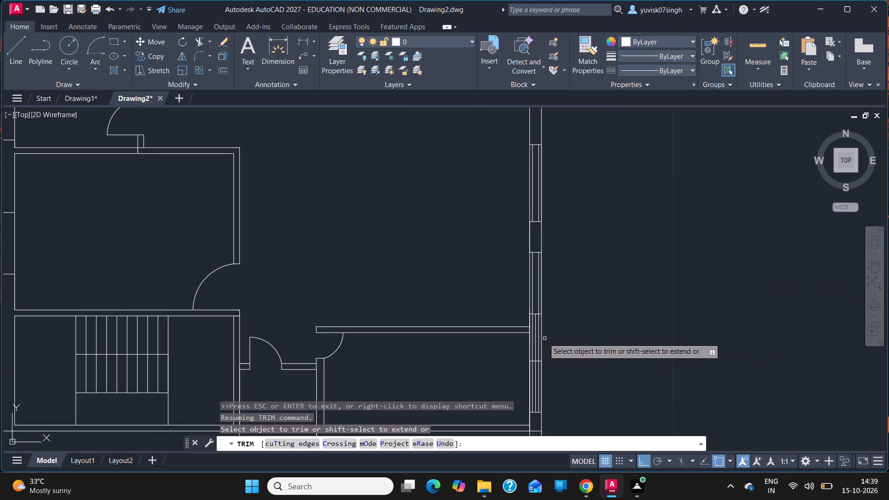
left_click_drag(538, 337, 534, 334)
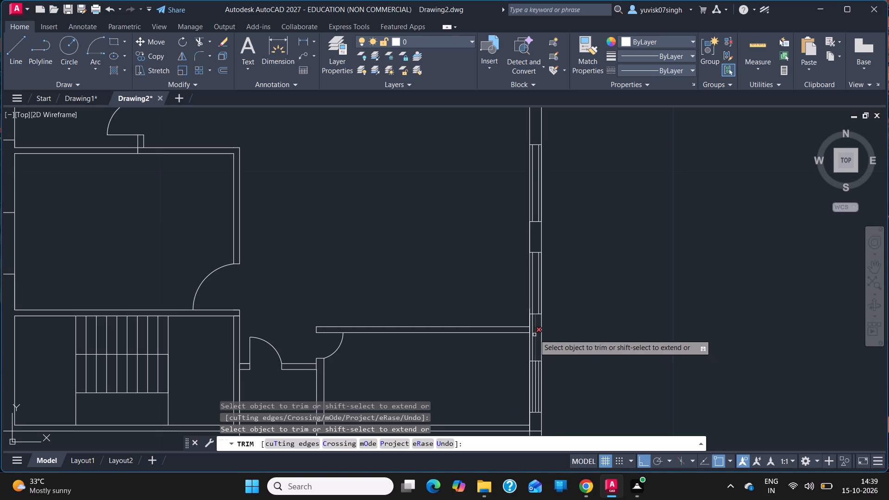
left_click_drag(534, 334, 538, 330)
left_click(538, 330)
left_click_drag(538, 330, 533, 331)
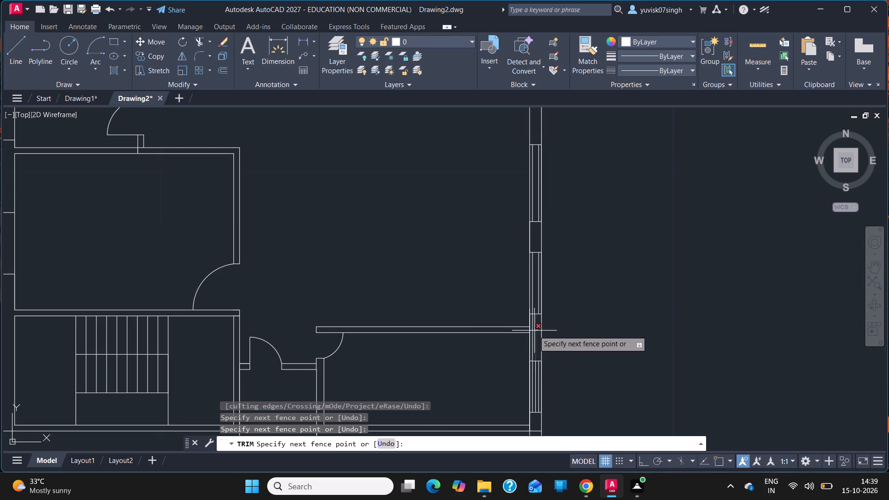
left_click_drag(533, 331, 528, 331)
left_click(528, 331)
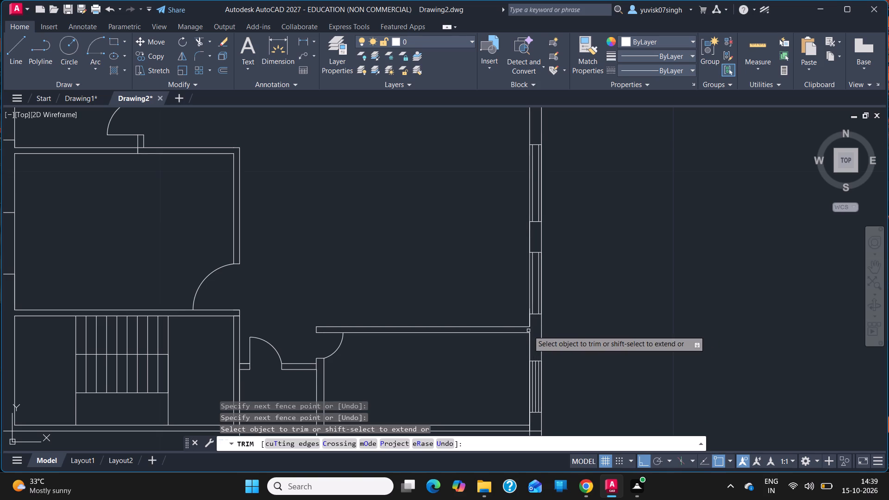
Trim only the centre line out of the bottom-right room's window in the right-side outer wall.
left_click(535, 386)
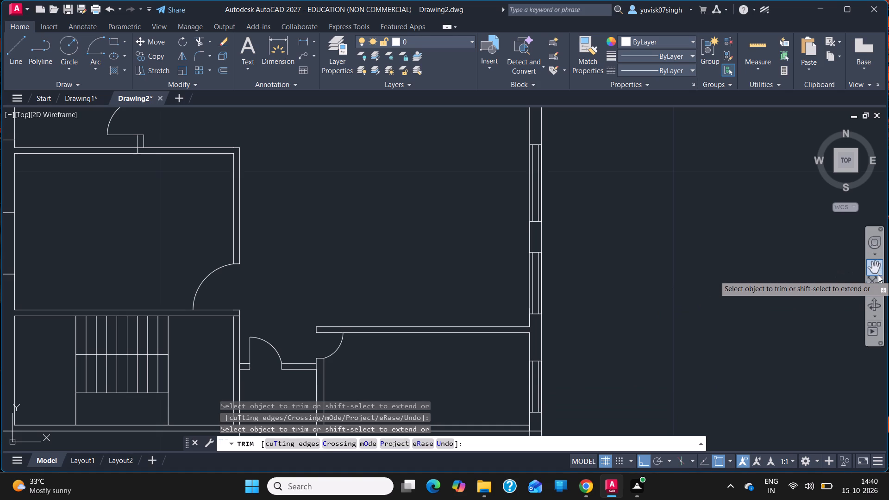
Draw a window centre line about 5.34 m long in the upper outer wall, between the midpoints of its two windows' outermost jambs.
left_click(876, 263)
left_click_drag(402, 230, 416, 205)
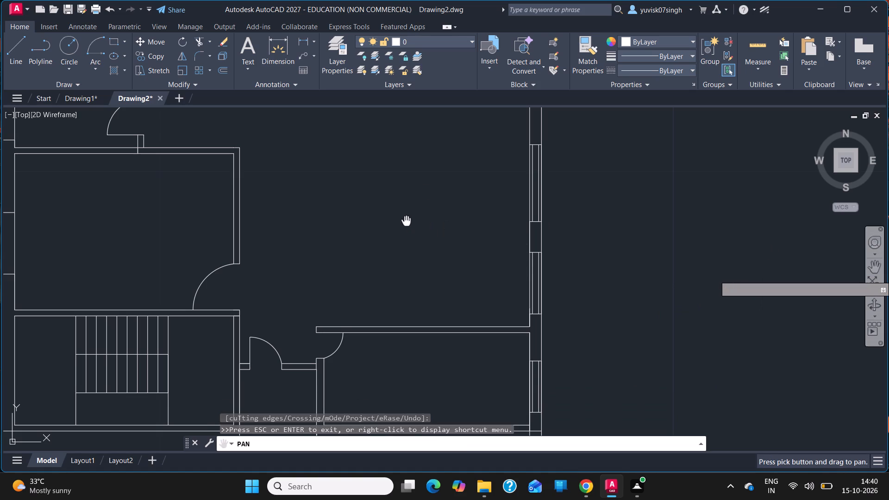
left_click_drag(416, 205, 384, 210)
scroll(384, 210, "down", 2, "ctrl")
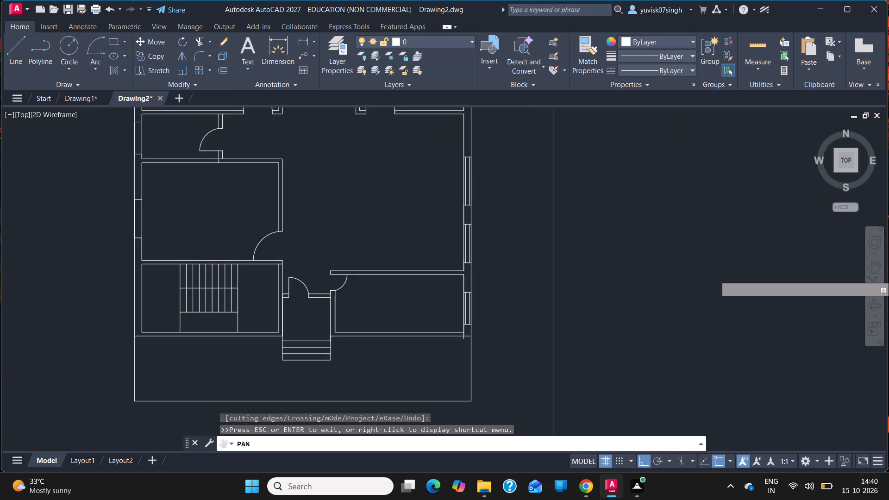
left_click_drag(176, 290, 210, 383)
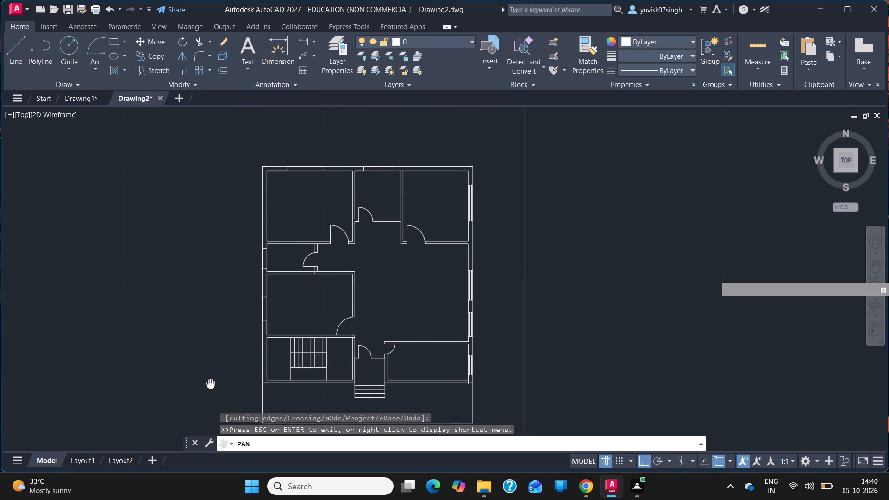
left_click_drag(210, 383, 197, 432)
left_click_drag(274, 195, 274, 221)
scroll(274, 221, "up", 2, "ctrl")
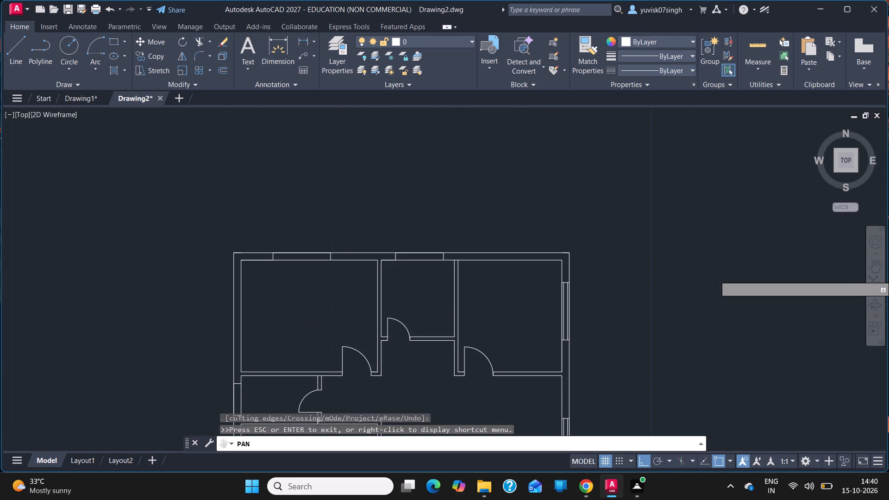
key("Escape")
left_click(20, 65)
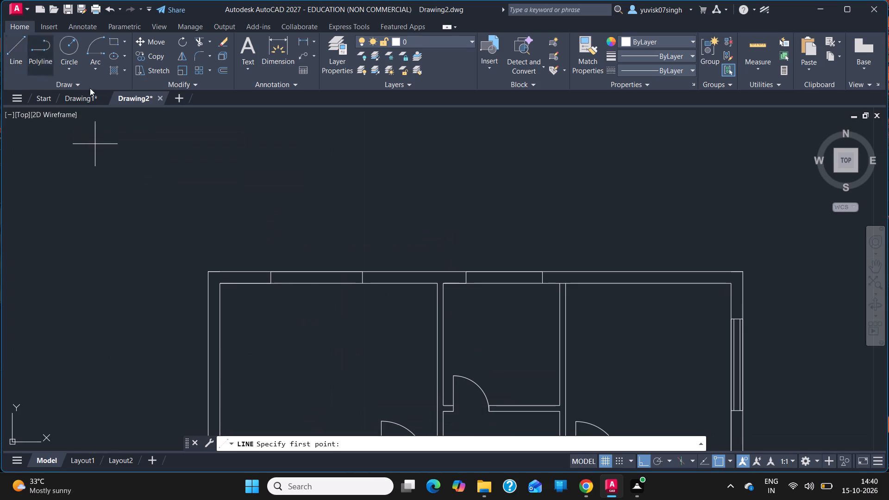
left_click(269, 278)
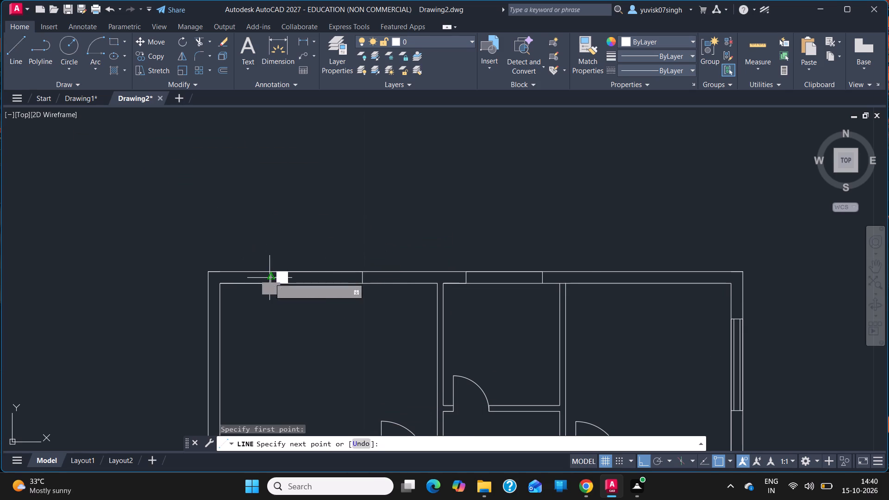
left_click(540, 279)
key("Escape")
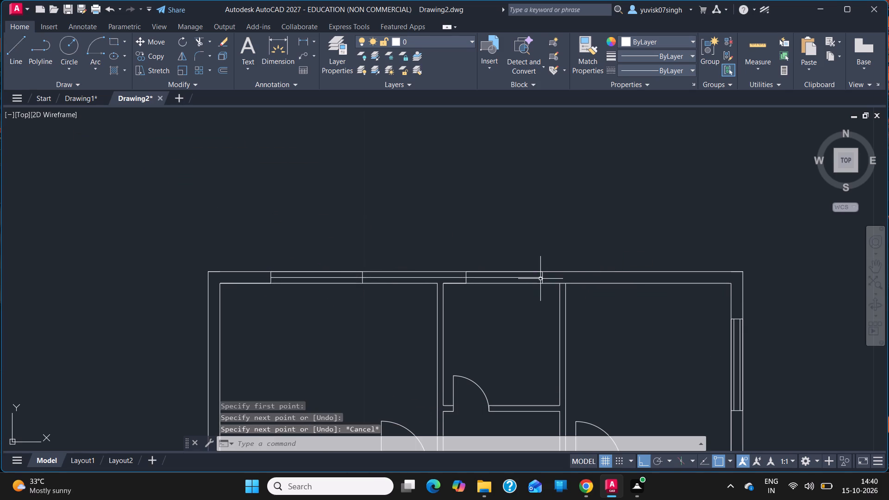
Offset the upper outer wall's window centre line 0.05 m to both sides using the Multiple option.
type("offs")
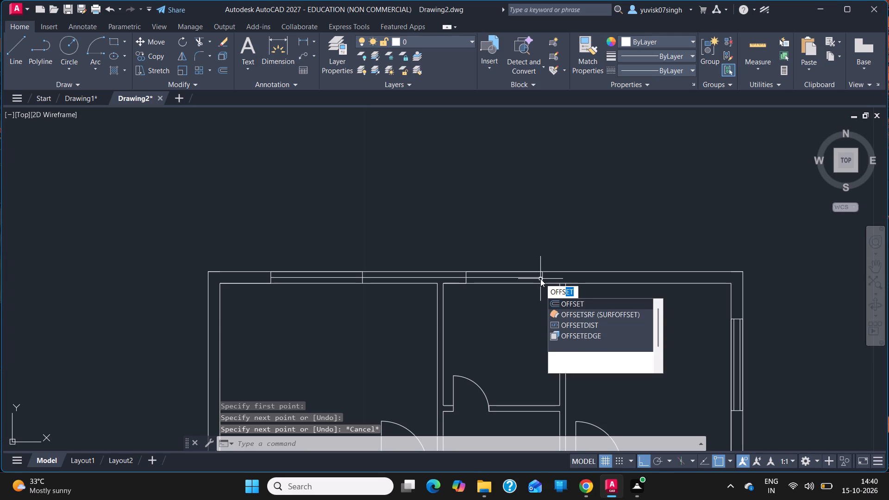
left_click(564, 305)
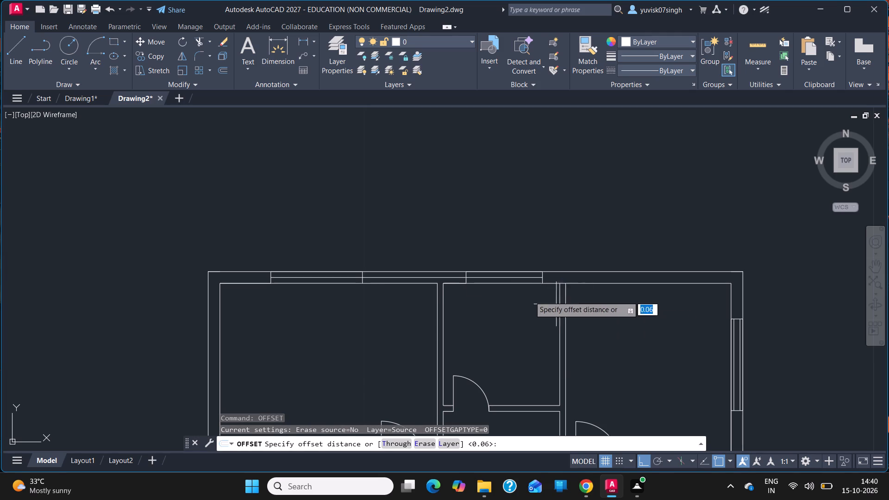
left_click(408, 278)
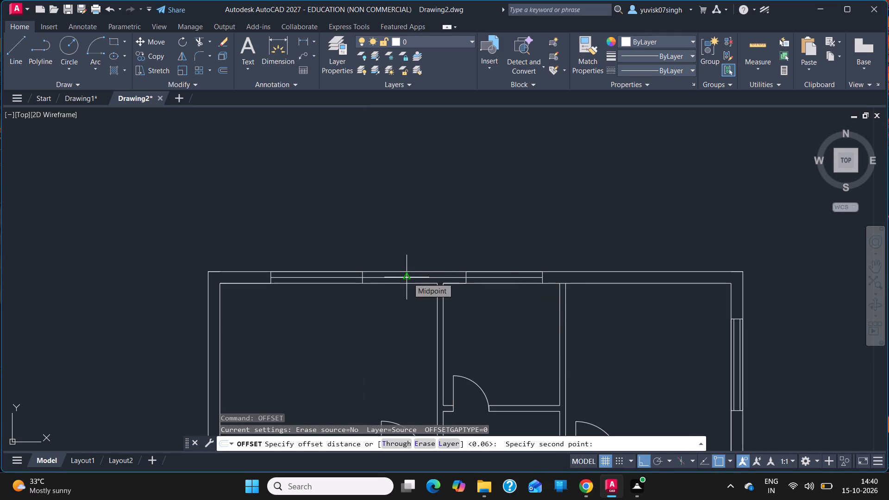
type("0.05")
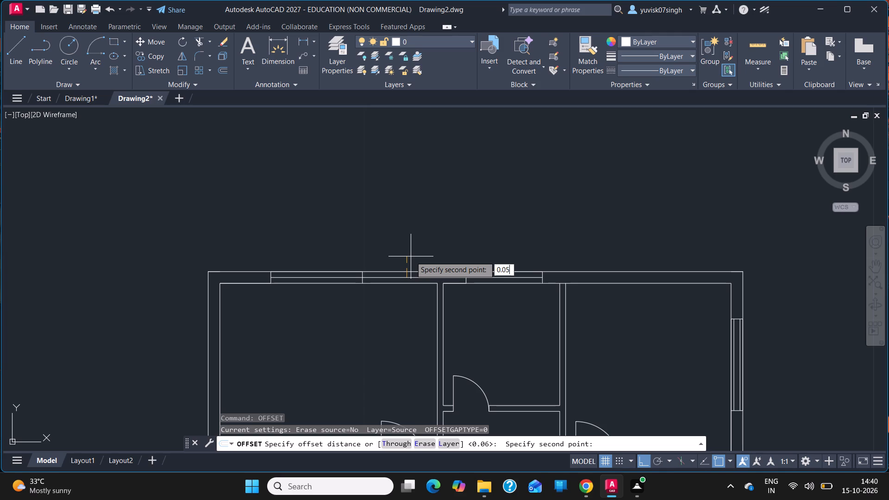
key("Return")
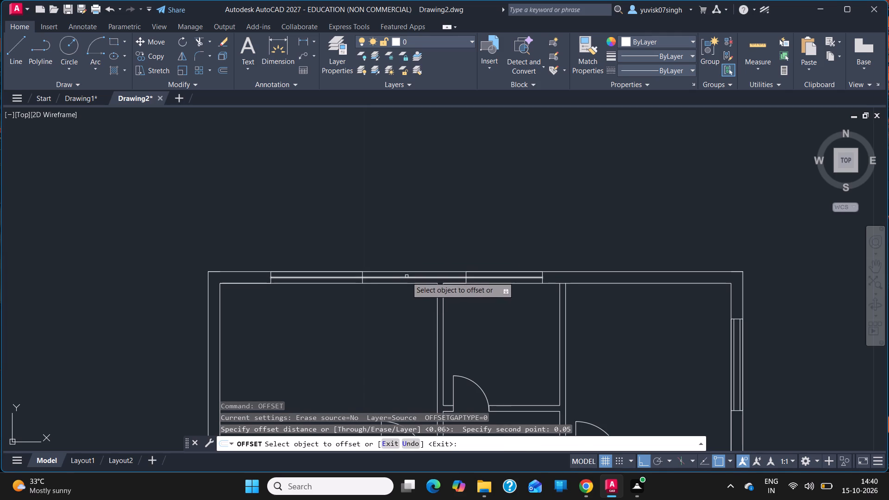
left_click(409, 279)
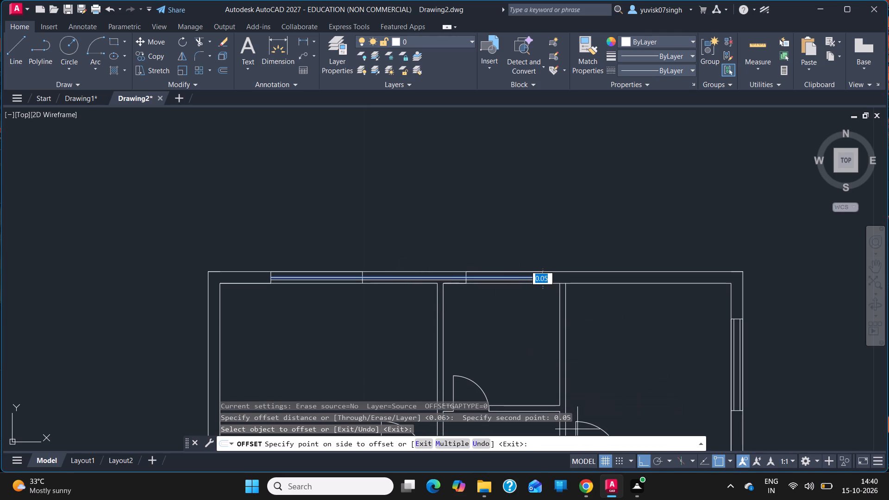
left_click(457, 445)
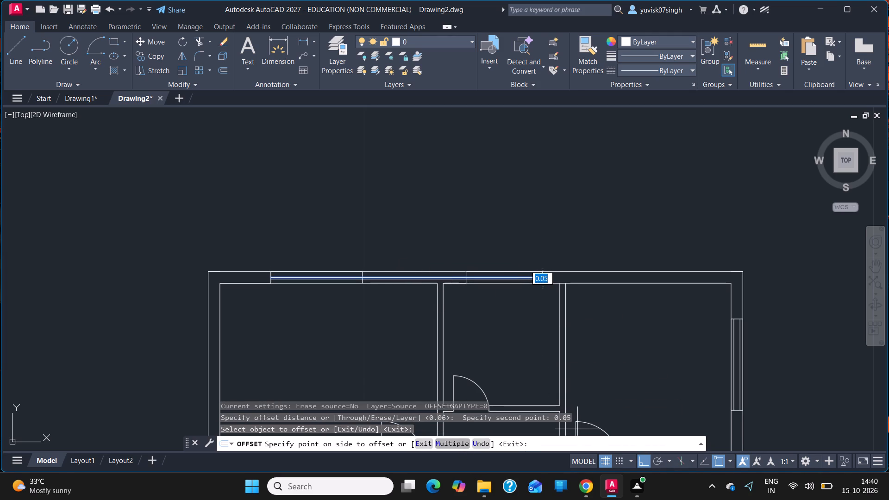
left_click(473, 232)
left_click(473, 322)
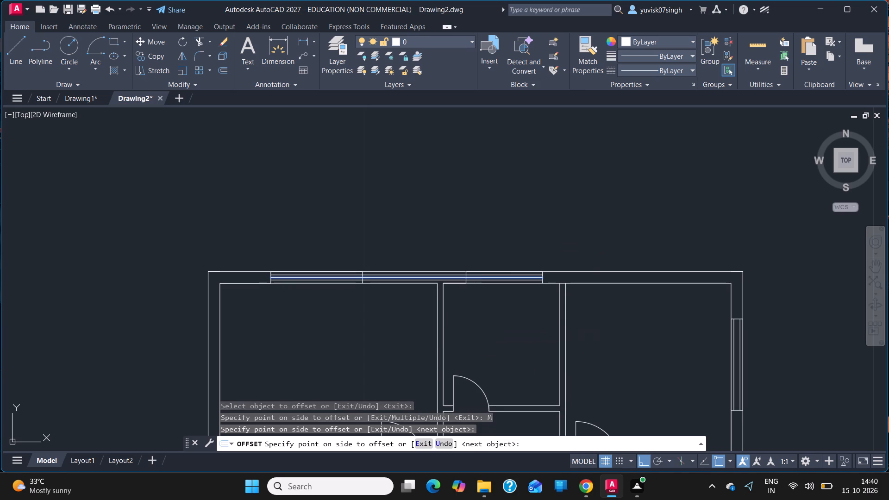
key("Escape")
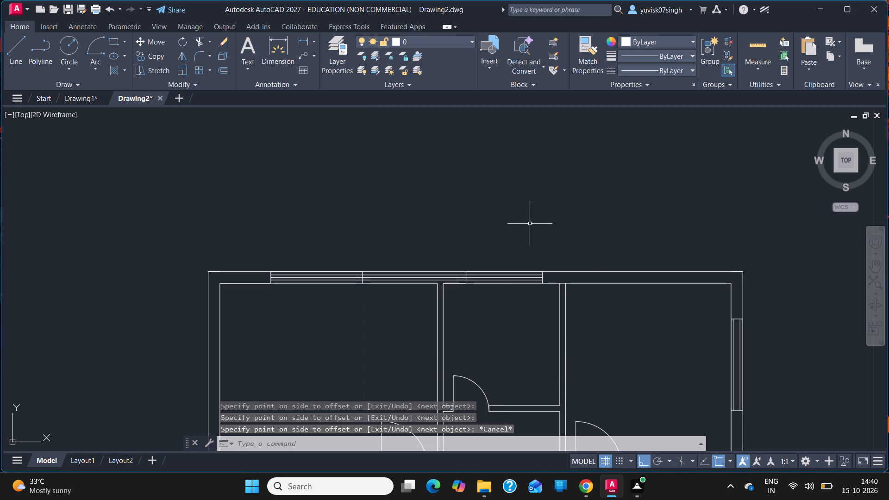
Trim the centre line and its two offsets out of the solid wall between the upper outer wall's two windows.
type("tr")
type("im")
key("Return")
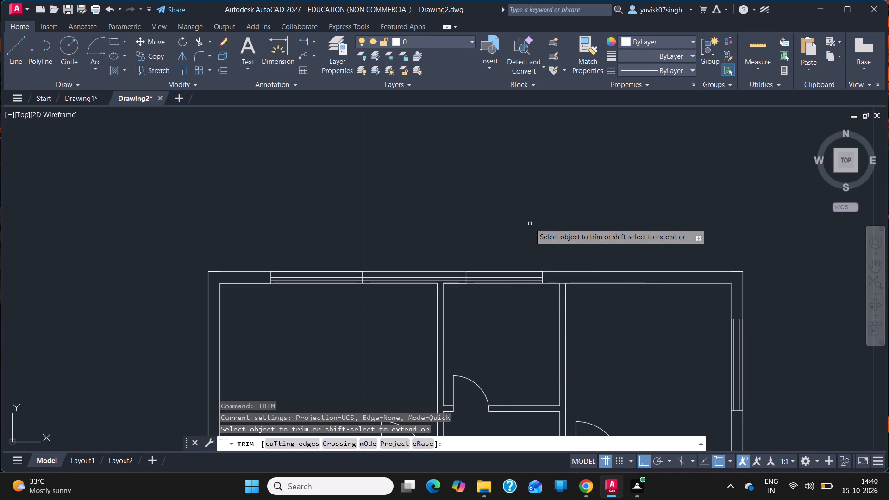
left_click(440, 275)
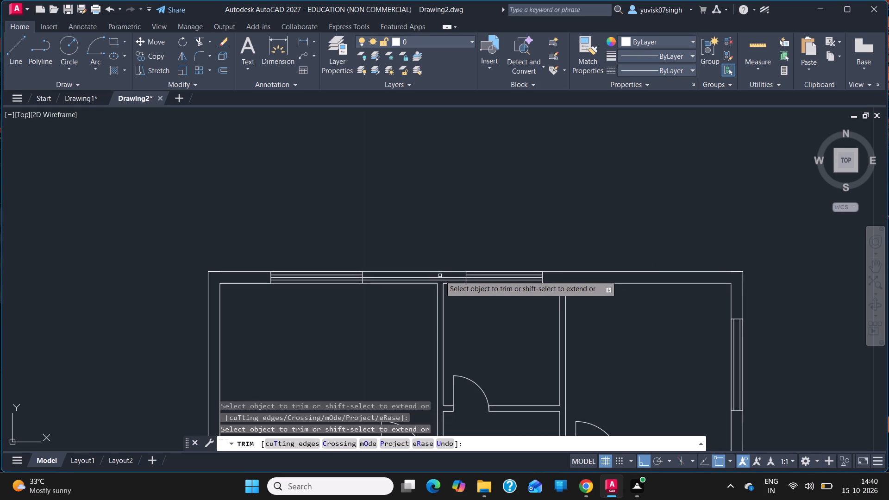
left_click_drag(440, 275, 439, 281)
left_click(439, 281)
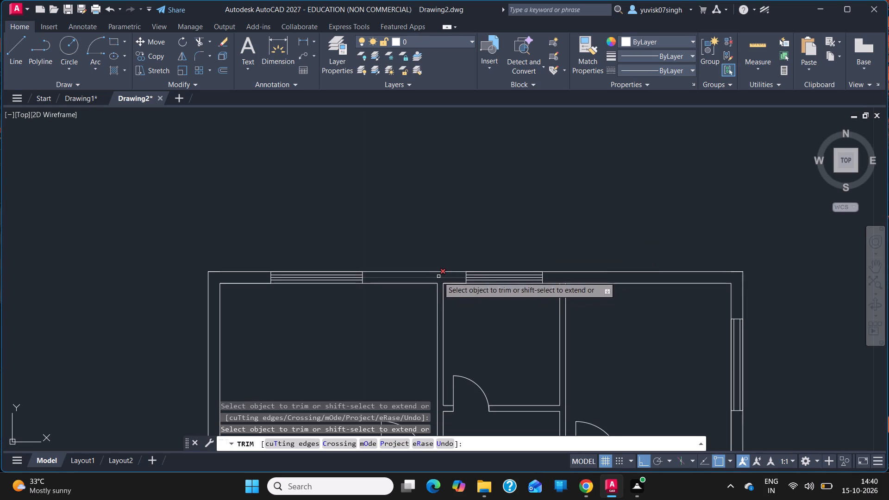
left_click(439, 278)
Trim only the centre line out of both windows in the upper outer wall.
left_click(474, 277)
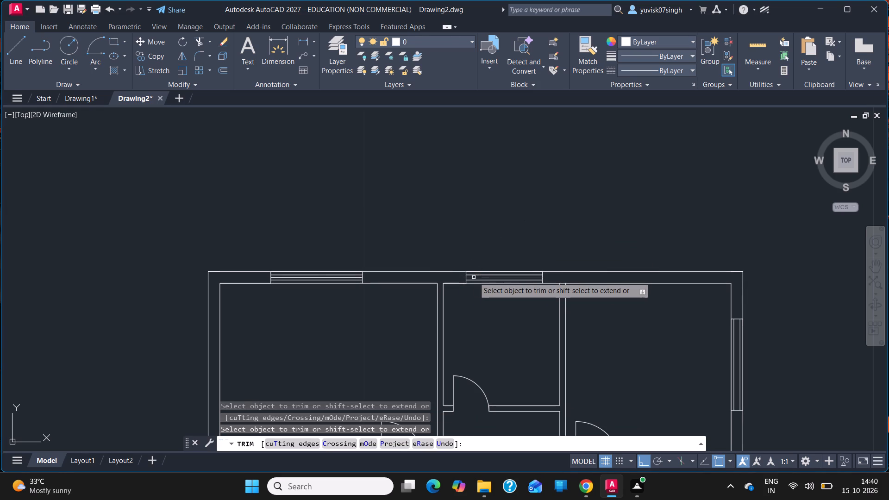
left_click(302, 278)
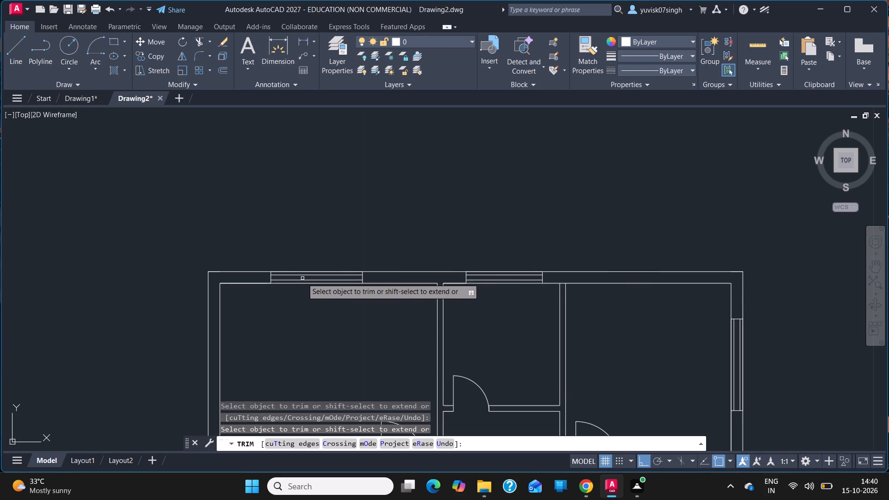
Draw a window centre line about 3.62 m long in the left-side outer wall, between the midpoints of its two windows' outermost jambs.
left_click(875, 266)
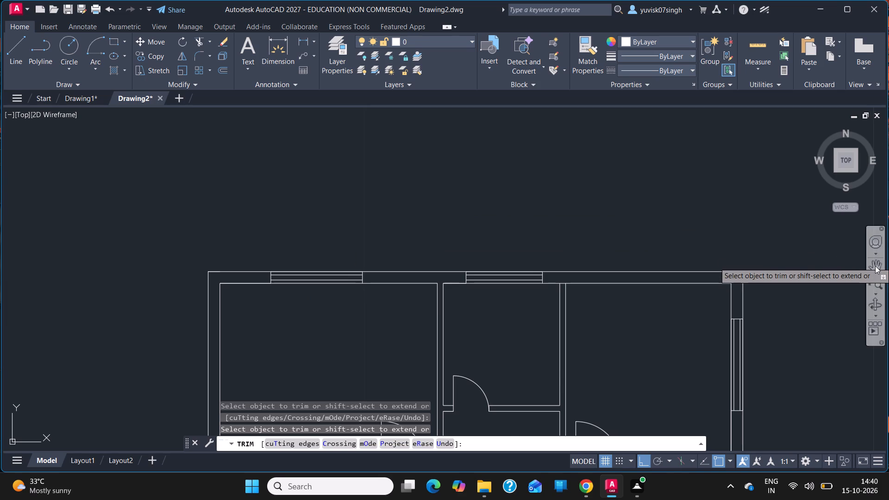
left_click_drag(448, 197, 379, 233)
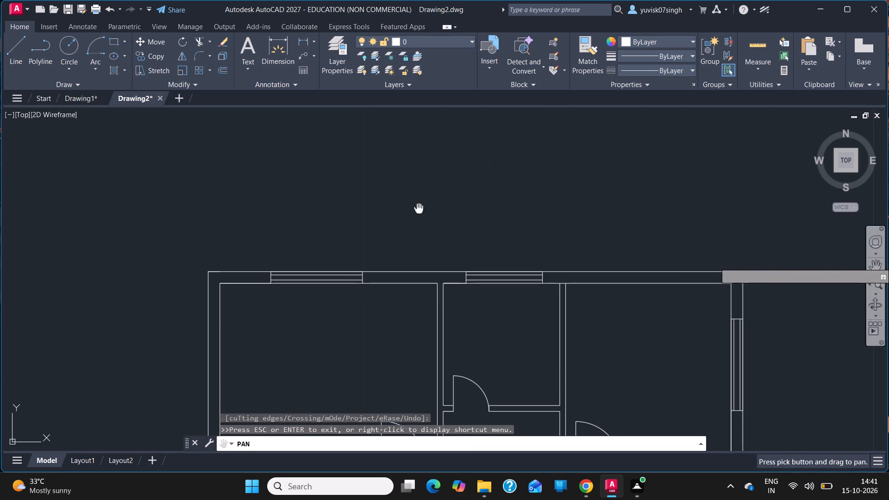
left_click_drag(379, 233, 332, 258)
scroll(307, 258, "down", 2, "ctrl")
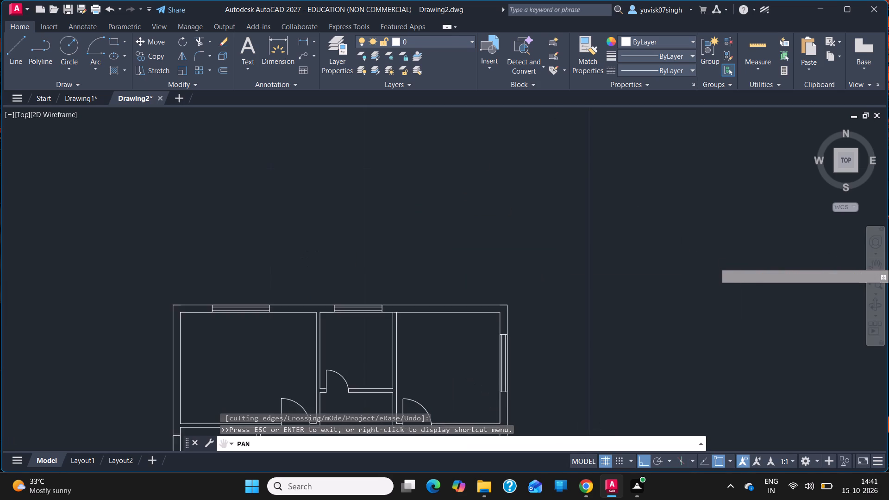
left_click_drag(97, 408, 129, 278)
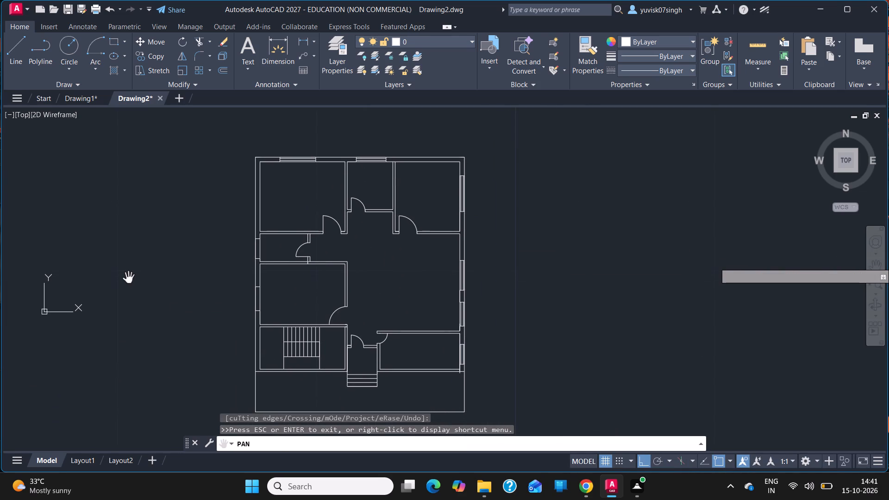
scroll(129, 278, "up", 1, "ctrl")
key("Escape")
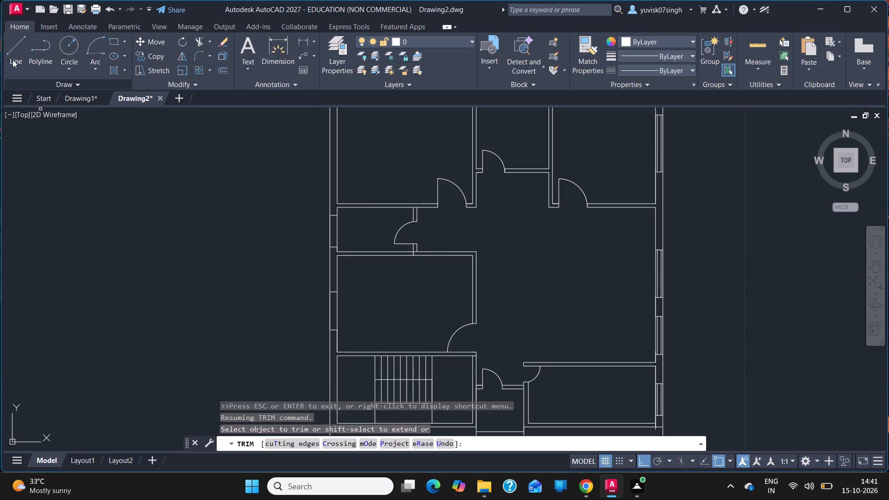
left_click(13, 60)
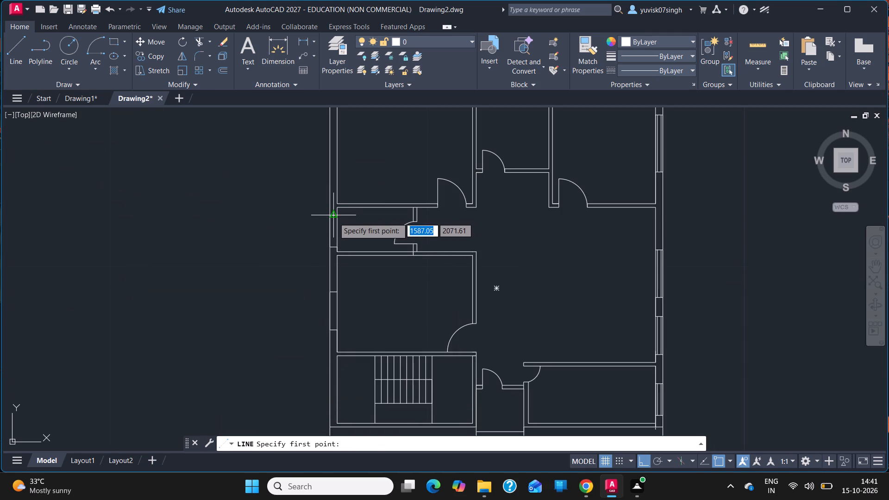
left_click_drag(334, 218, 337, 331)
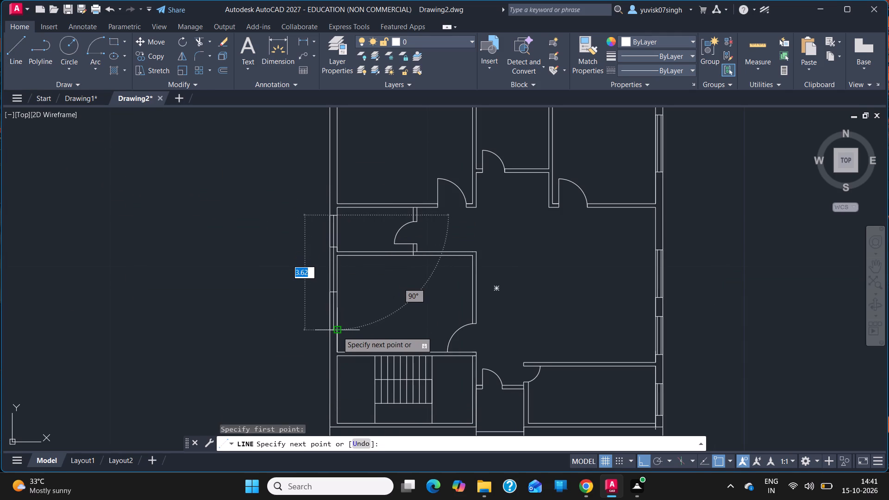
left_click_drag(337, 331, 335, 332)
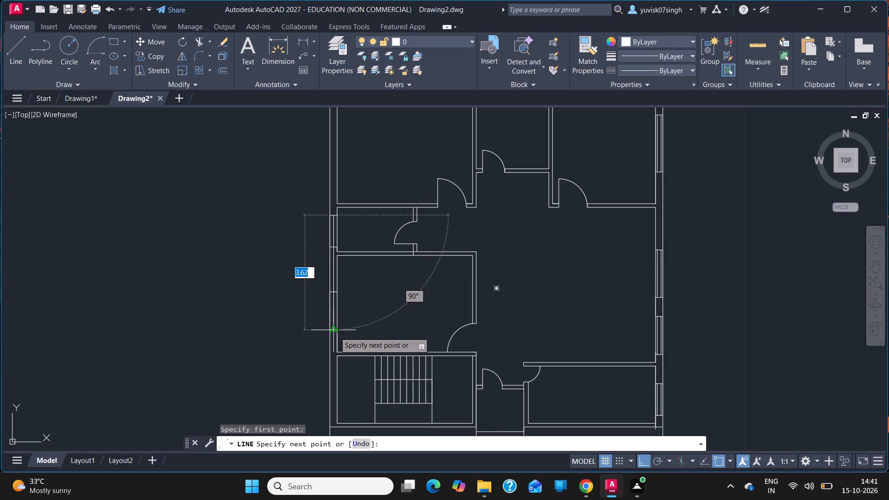
left_click(335, 332)
key("Escape")
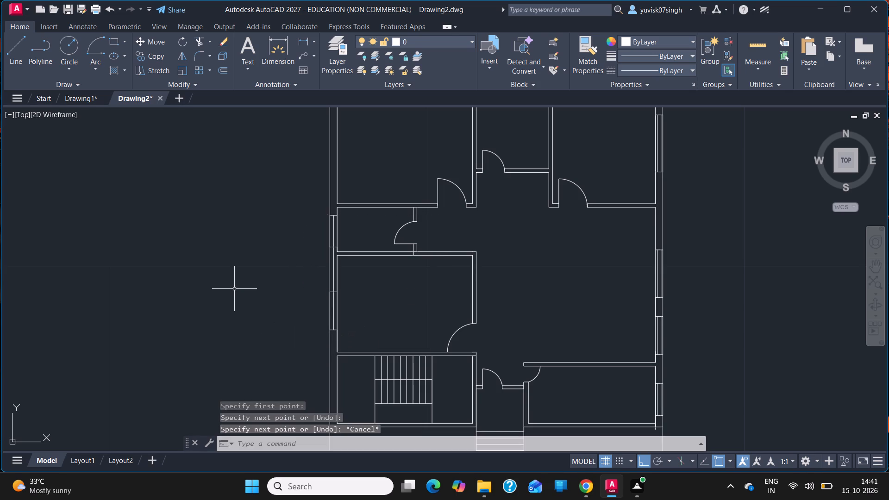
Offset the left-side outer wall's window centre line 0.05 m to both sides using the Multiple option.
type("offset")
key("Return")
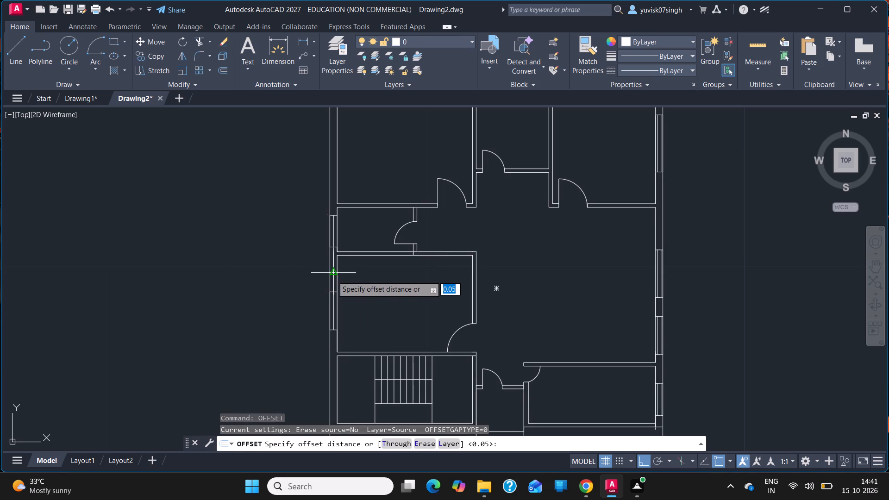
left_click(332, 276)
type("0,0")
key("BackSpace")
key("BackSpace")
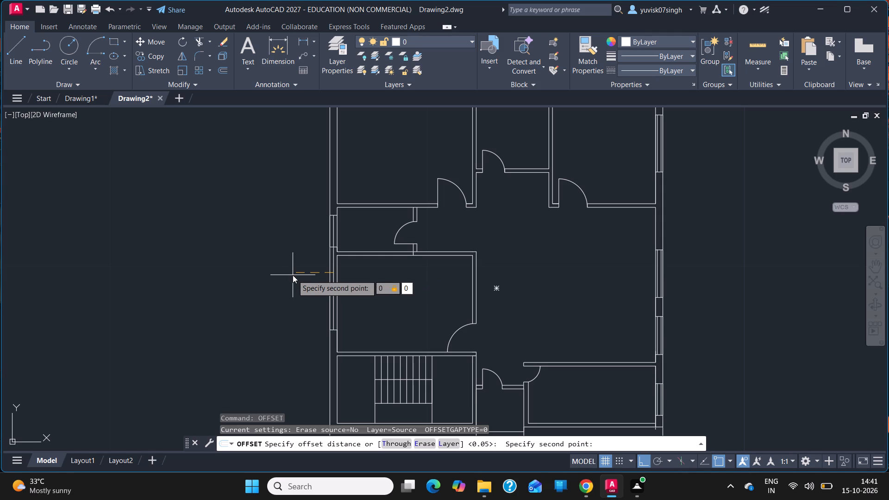
type("0.0")
key("5")
key("Return")
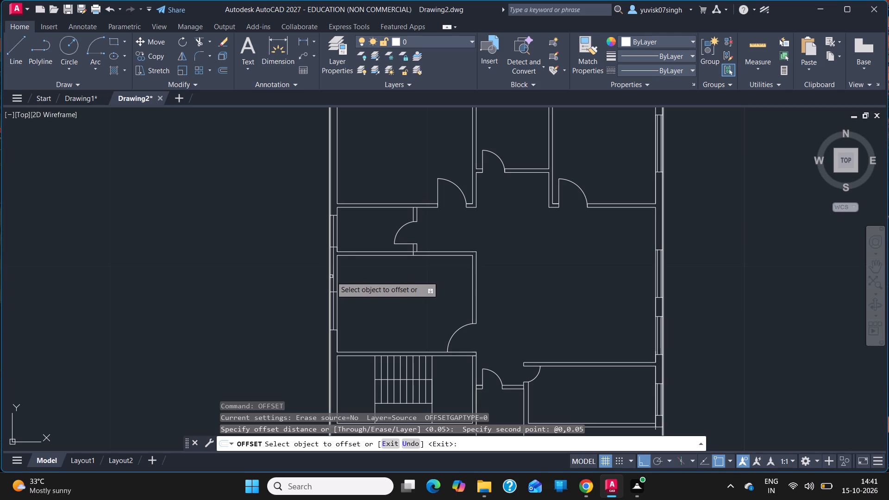
left_click_drag(332, 276, 455, 427)
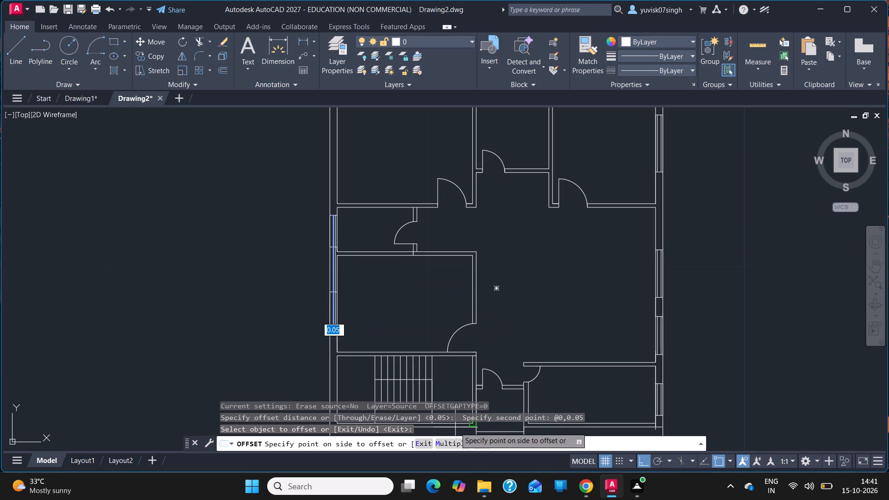
left_click(463, 442)
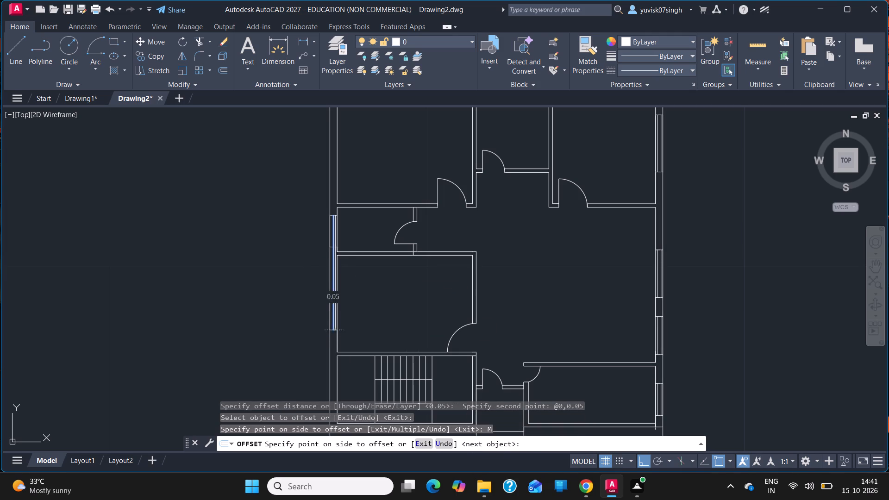
left_click(276, 237)
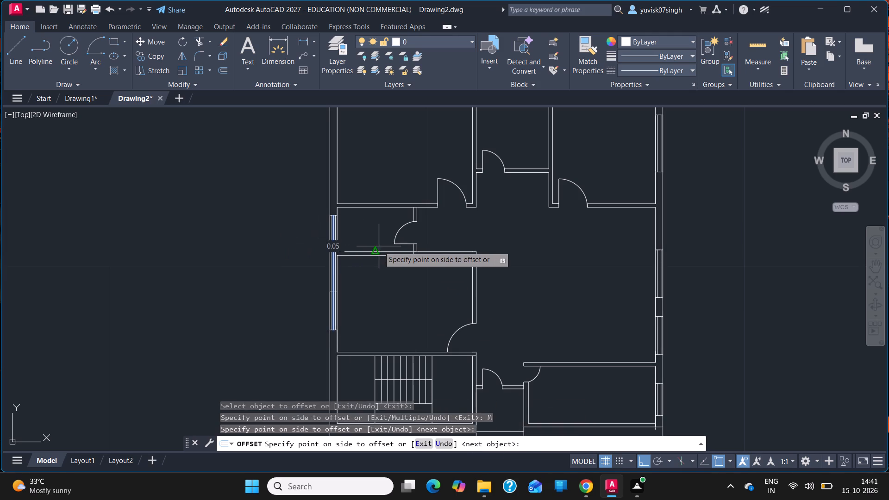
left_click(379, 246)
key("Escape")
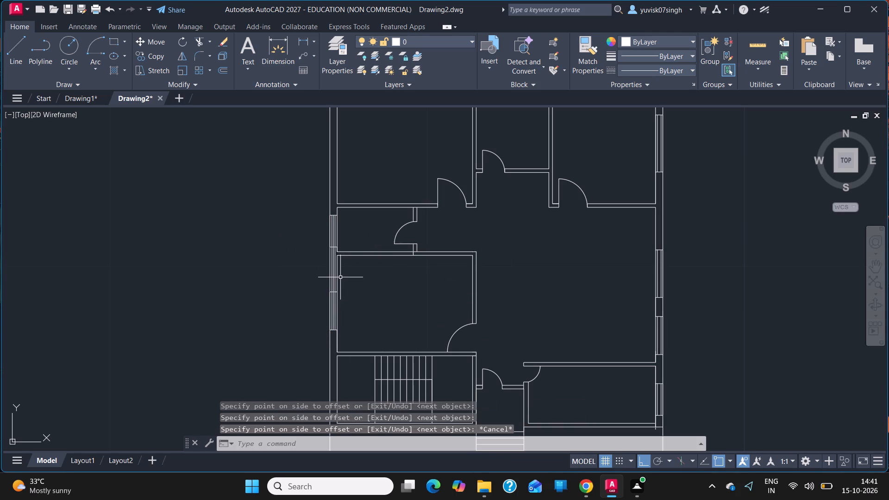
Trim the centre line and its two offsets out of the solid wall between the left-side outer wall's two windows.
type("trim")
key("Return")
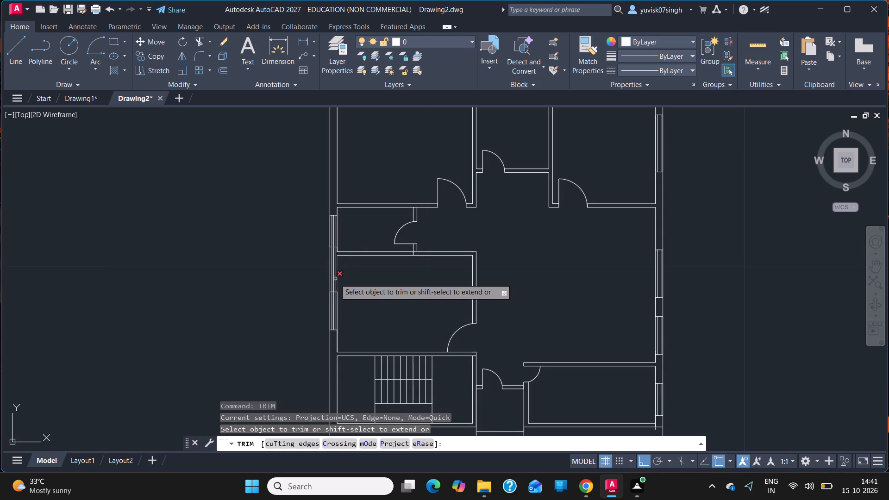
double_click(335, 278)
left_click(334, 277)
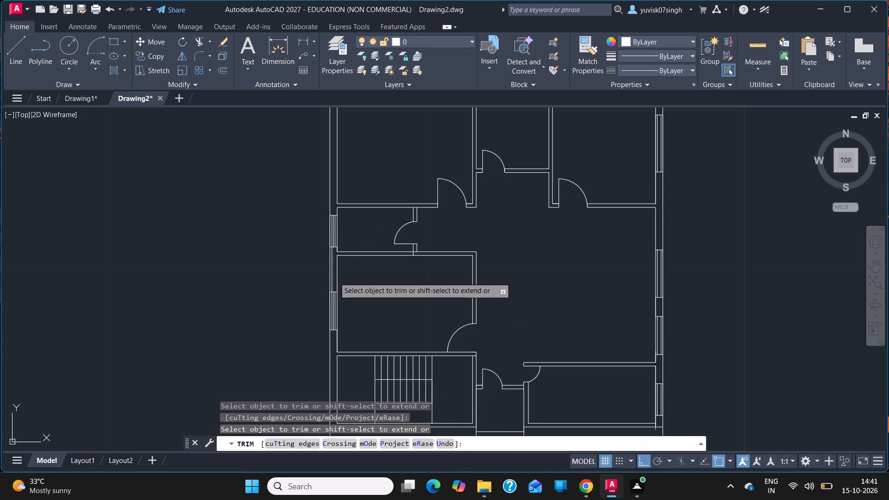
left_click(332, 276)
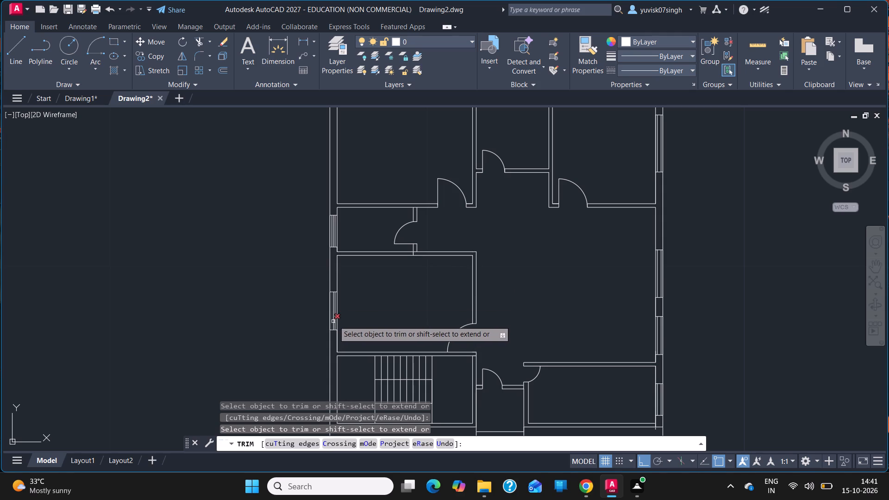
Trim only the centre line out of both windows in the left-side outer wall.
scroll(332, 321, "up", 2, "ctrl")
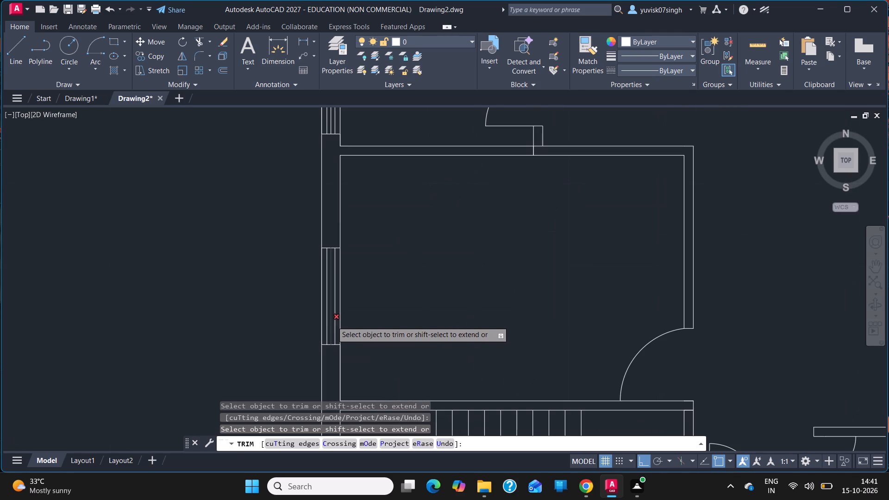
left_click(332, 319)
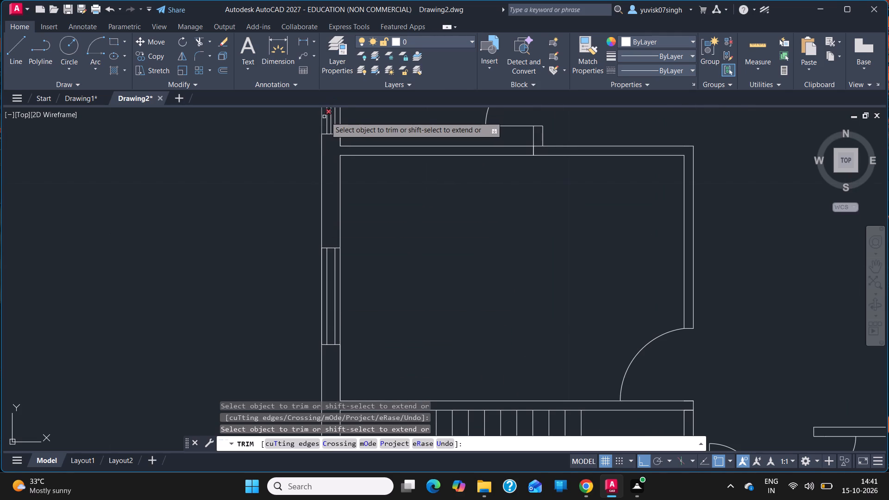
left_click(330, 117)
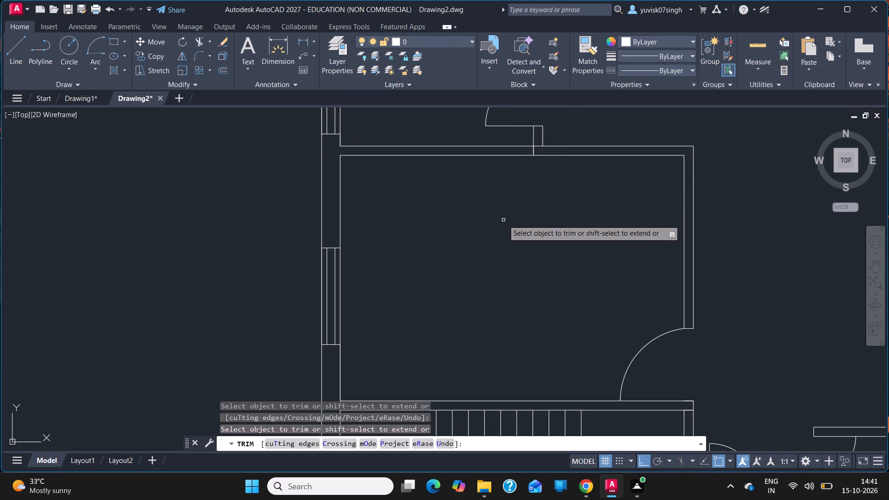
Trim the stray line crossing the wall thickness below the small left-side room's door.
left_click(535, 150)
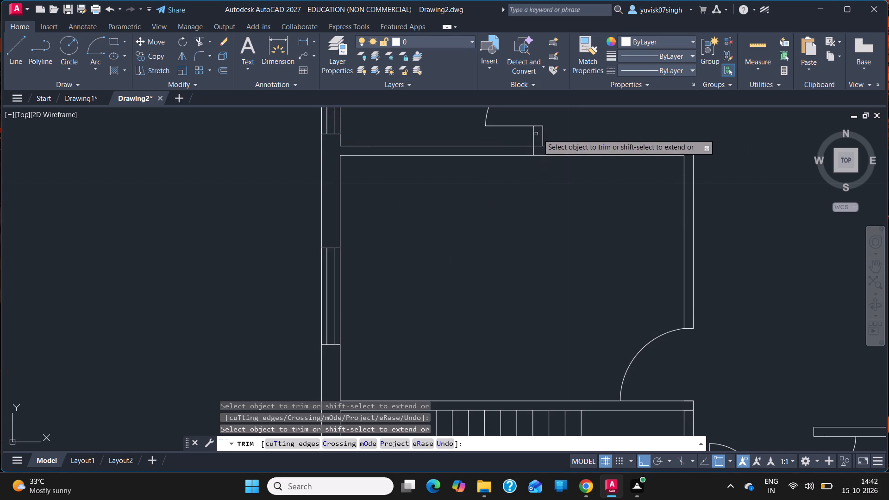
left_click(533, 152)
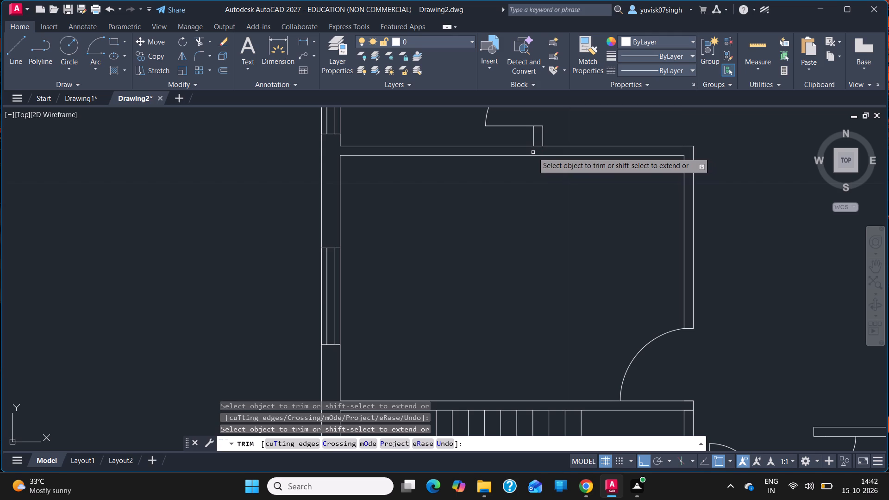
Trim away the plot boundary below the building's lower outer wall: its bottom line and both side extensions.
left_click(881, 266)
scroll(588, 255, "down", 3, "ctrl")
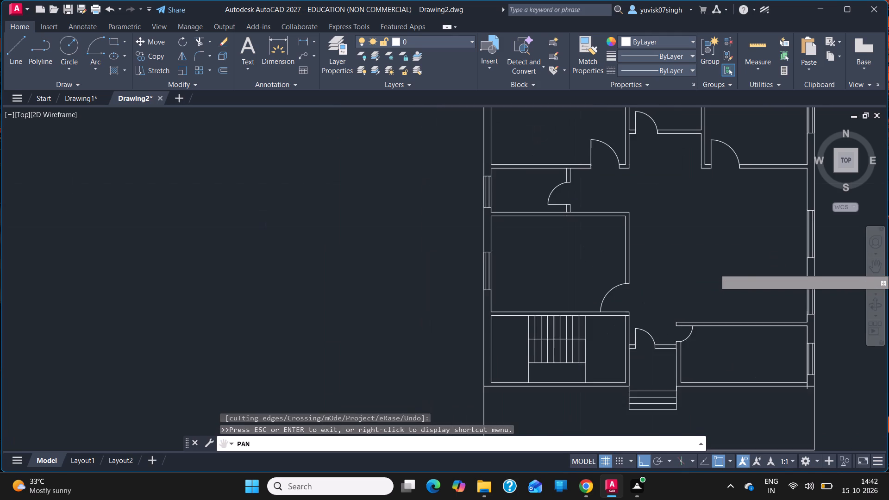
left_click_drag(640, 245, 682, 250)
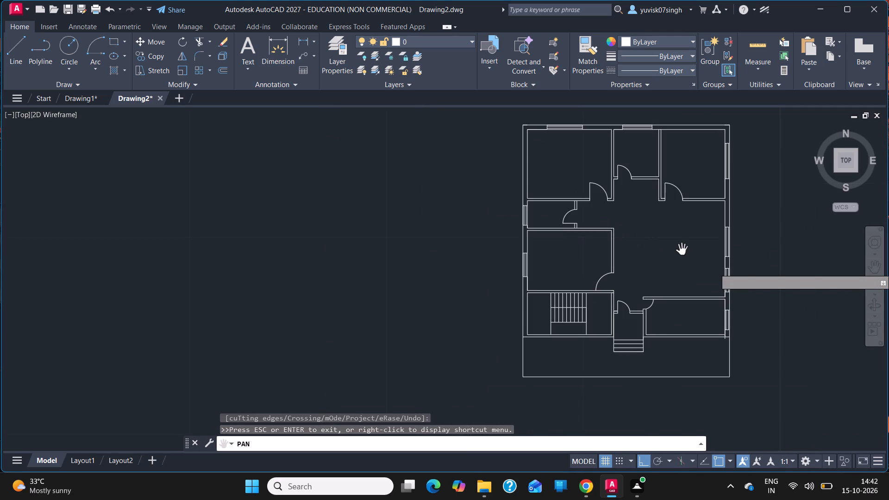
key("Escape")
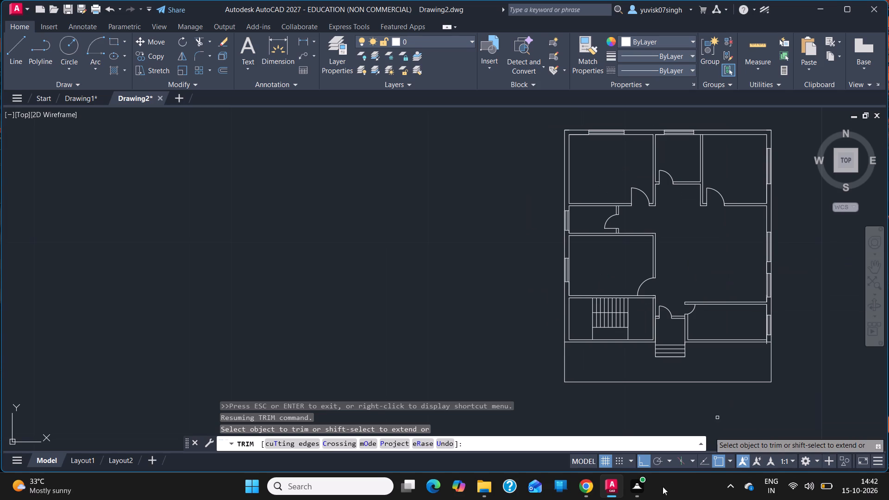
left_click_drag(634, 384, 570, 370)
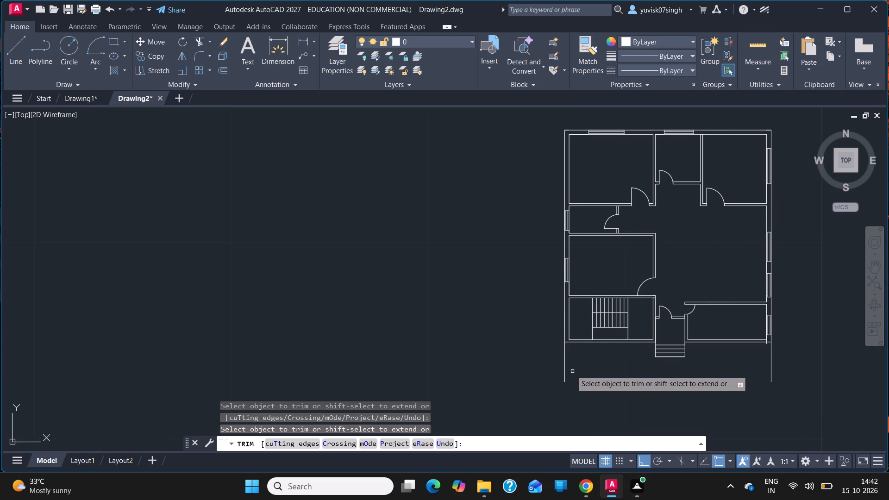
left_click_drag(570, 370, 564, 368)
left_click(564, 368)
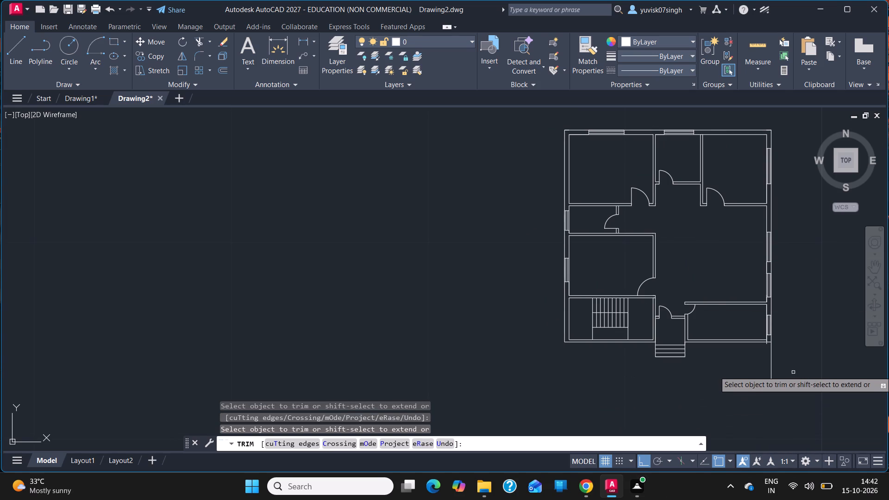
left_click(772, 369)
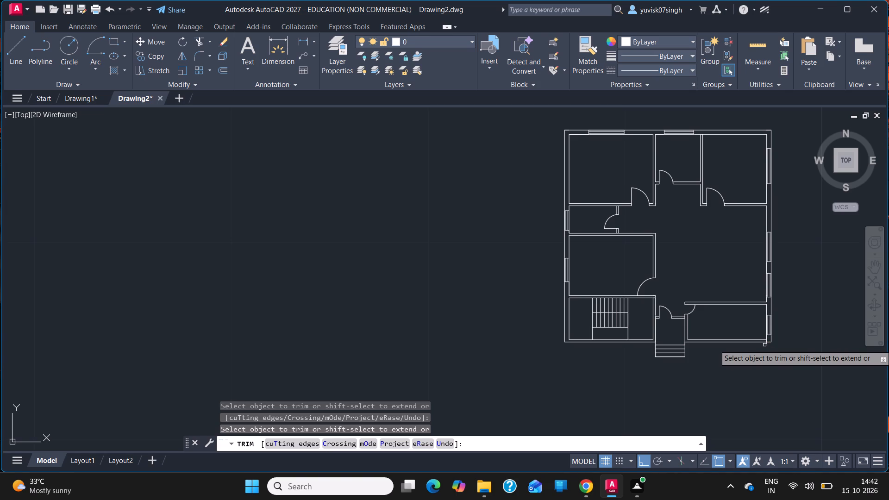
Trim the stray vertical line crossing the wall thickness at the building's lower-right corner, below the right outer wall's lowest window.
left_click(764, 345)
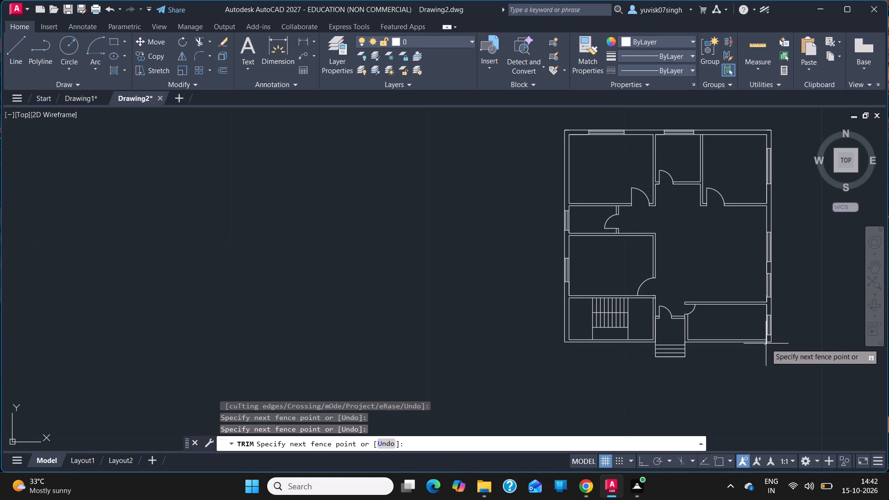
left_click(766, 344)
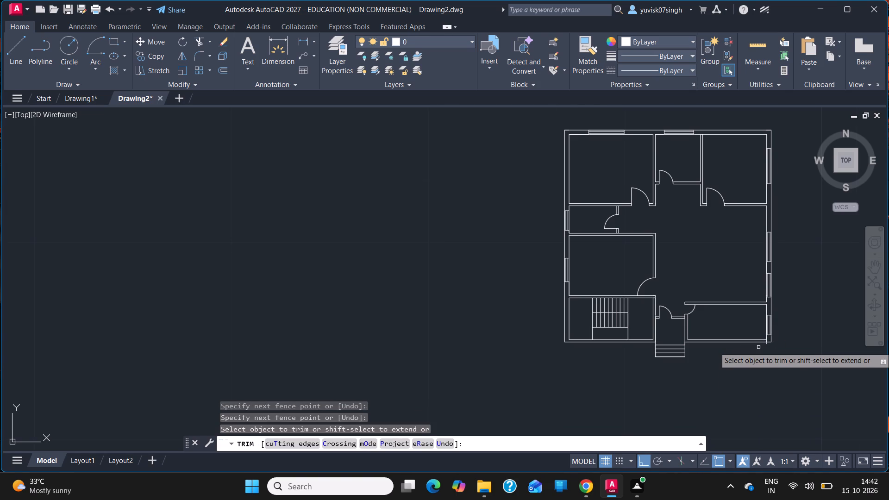
scroll(758, 347, "up", 4, "ctrl")
left_click(787, 329)
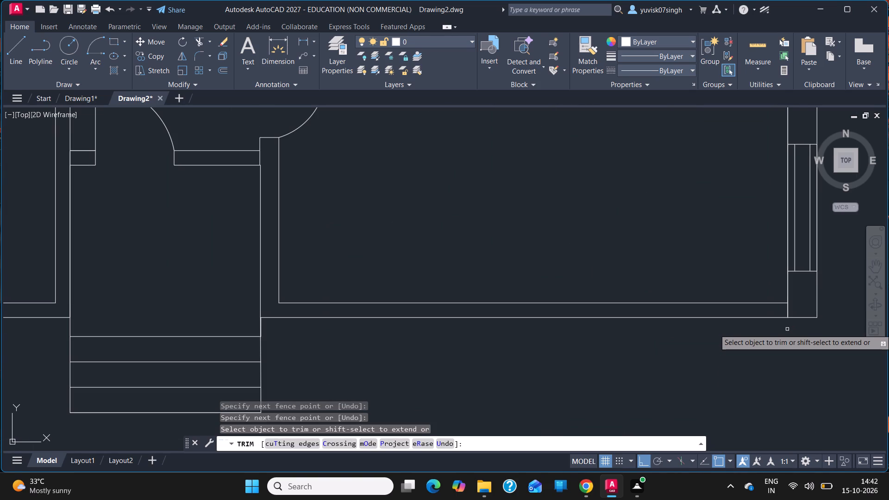
left_click(789, 313)
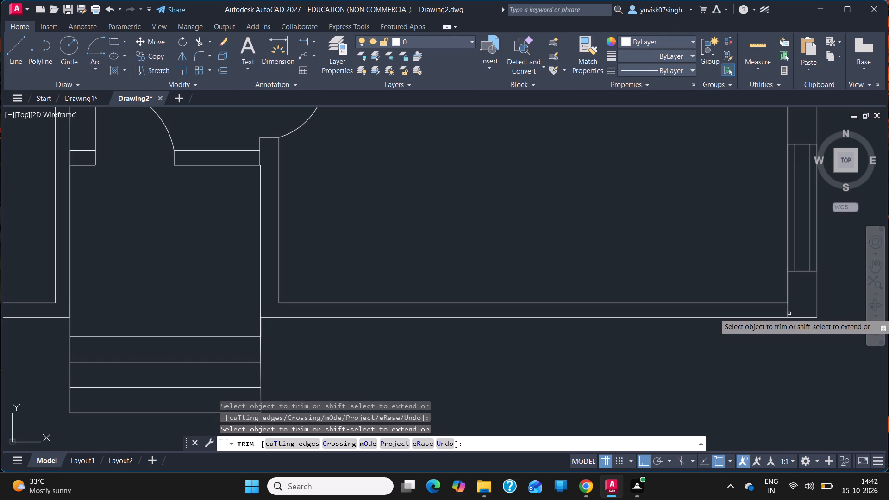
left_click(787, 311)
double_click(787, 311)
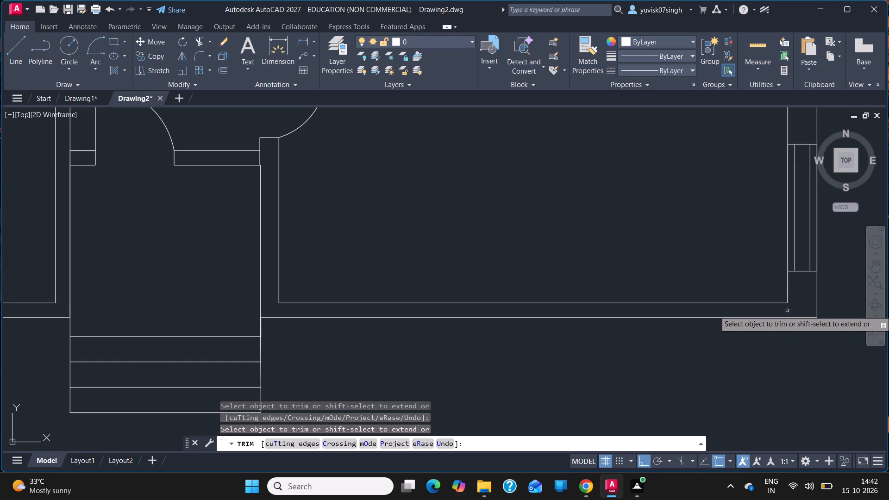
left_click(875, 270)
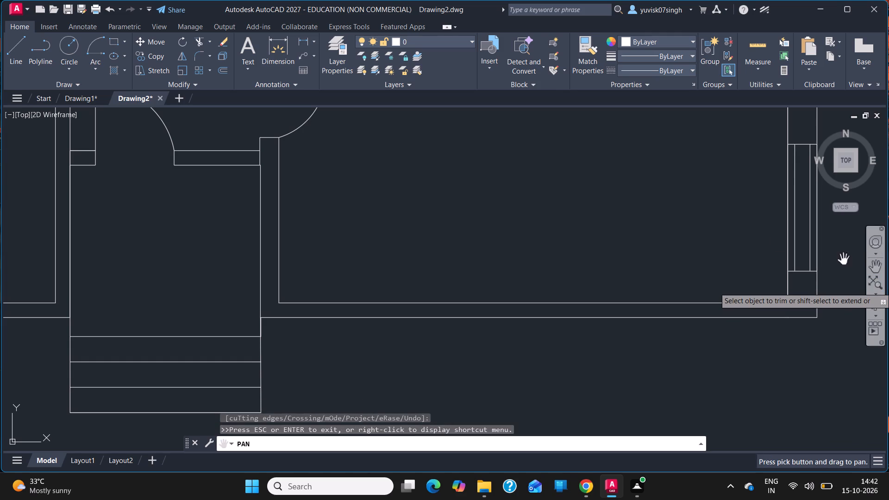
left_click_drag(629, 210, 634, 254)
scroll(634, 254, "down", 4, "ctrl")
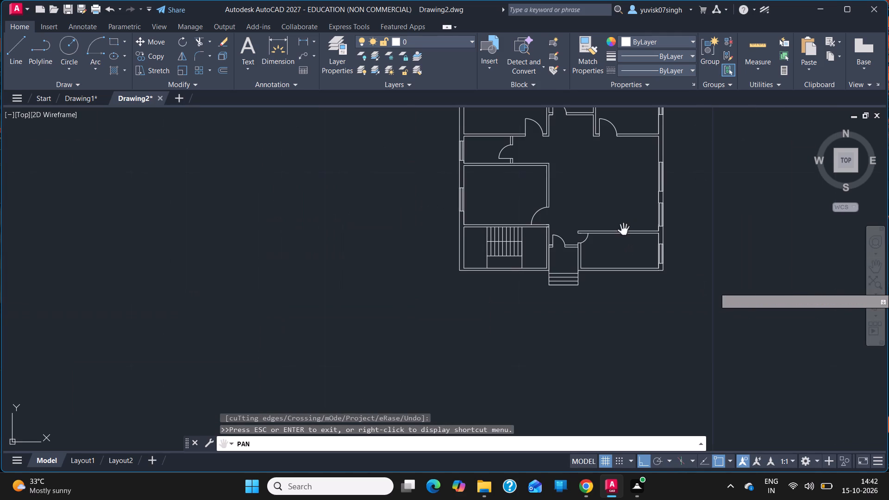
left_click_drag(611, 196, 577, 319)
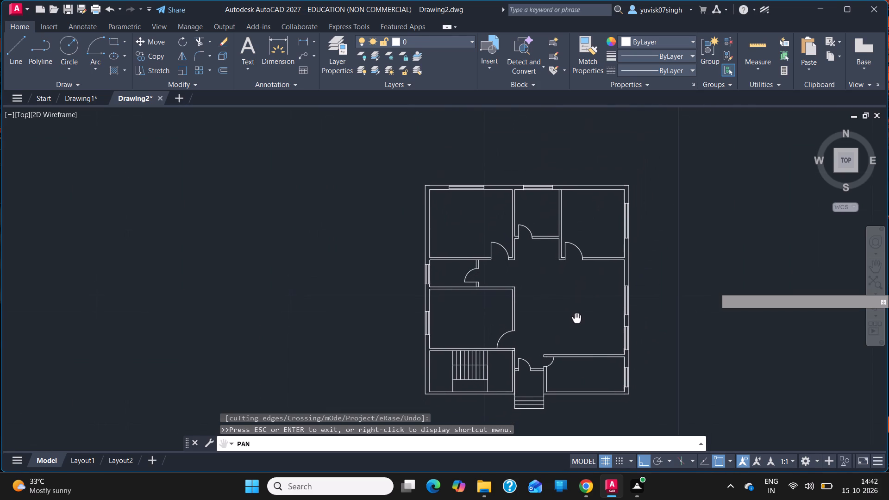
left_click_drag(577, 319, 575, 318)
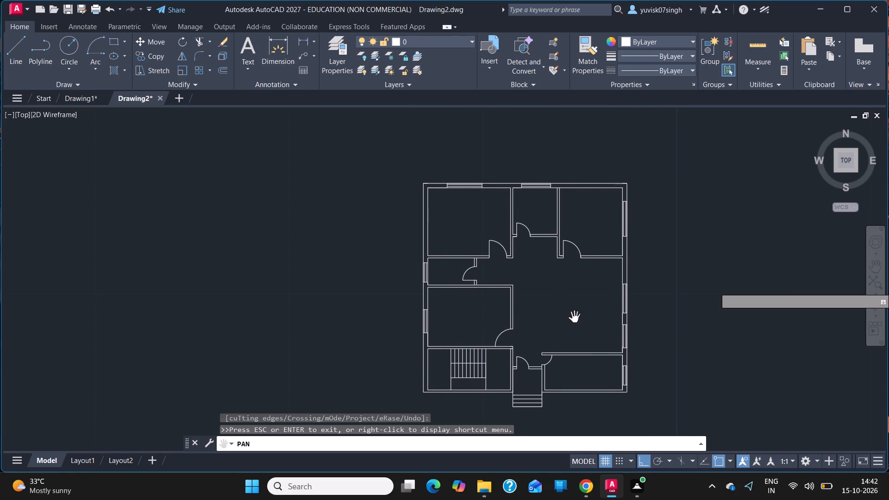
key("Escape")
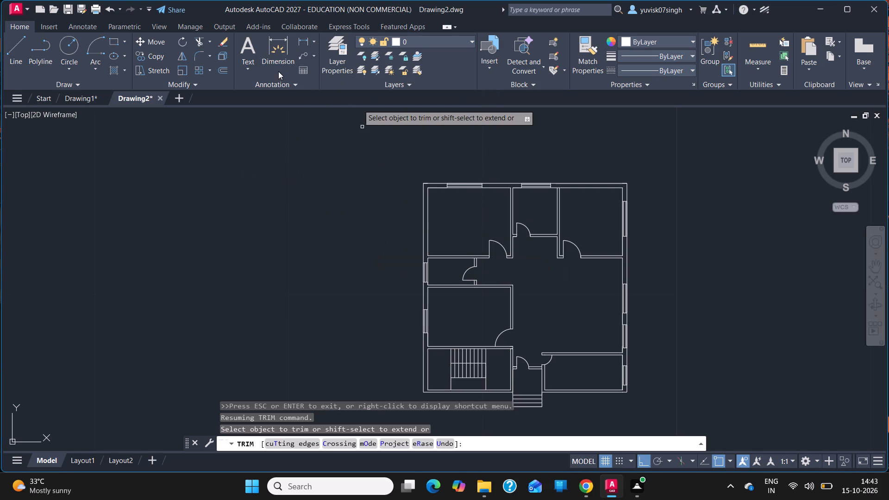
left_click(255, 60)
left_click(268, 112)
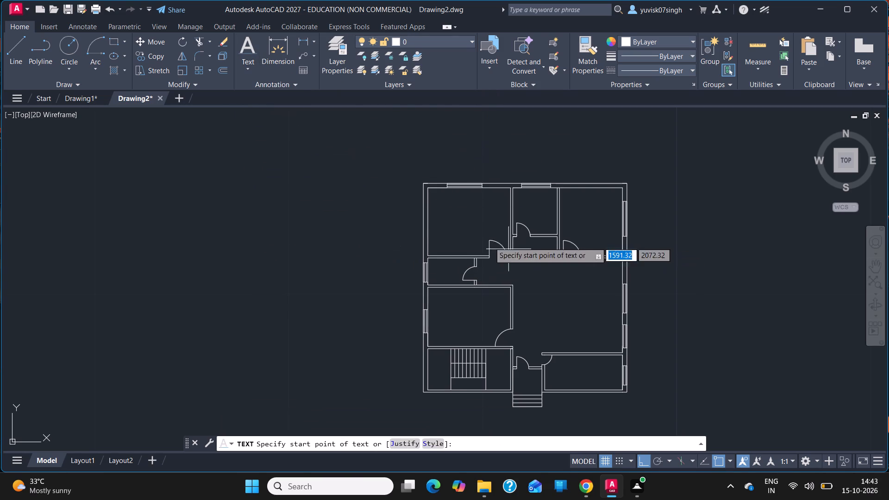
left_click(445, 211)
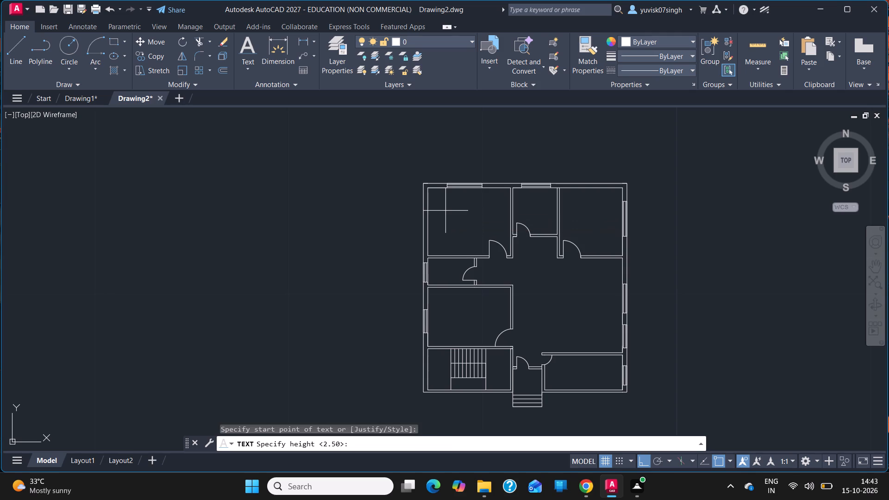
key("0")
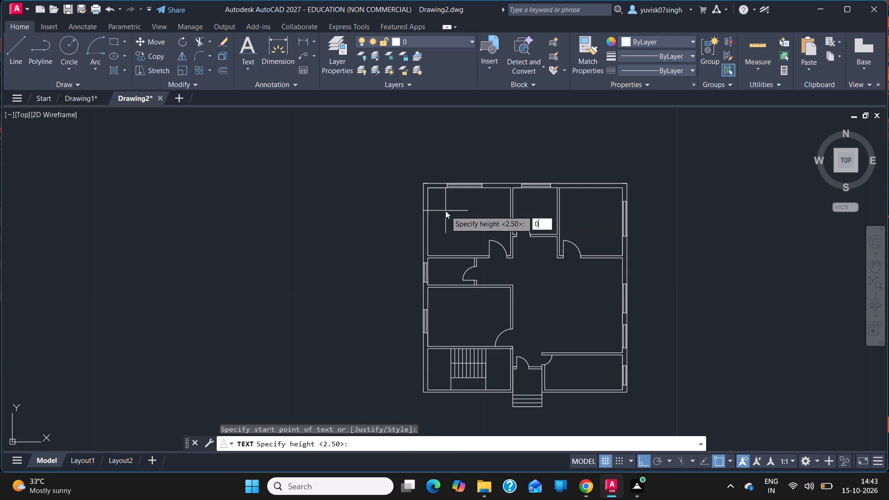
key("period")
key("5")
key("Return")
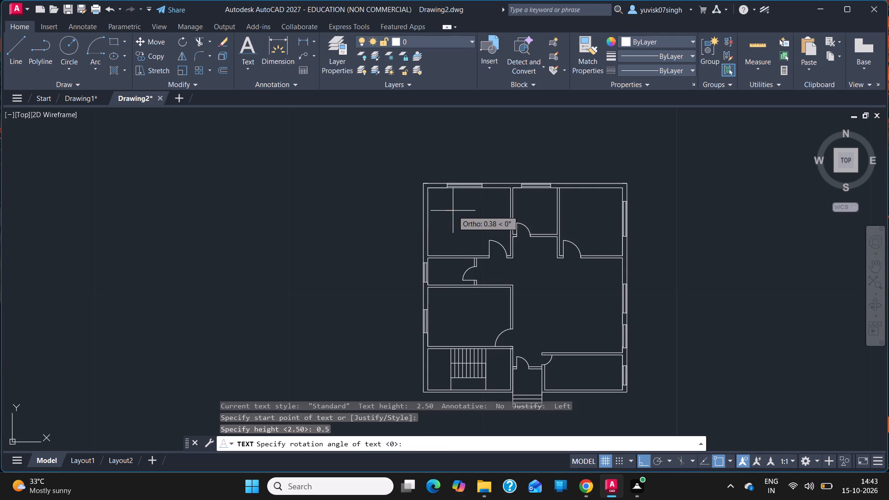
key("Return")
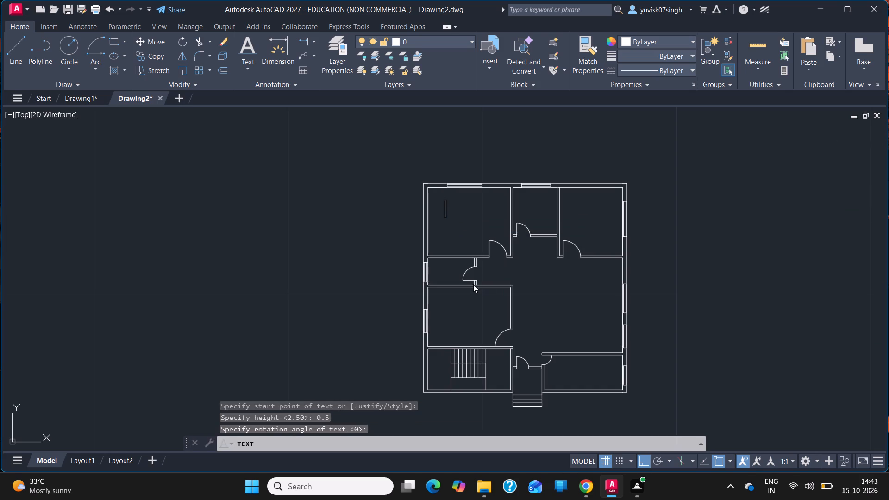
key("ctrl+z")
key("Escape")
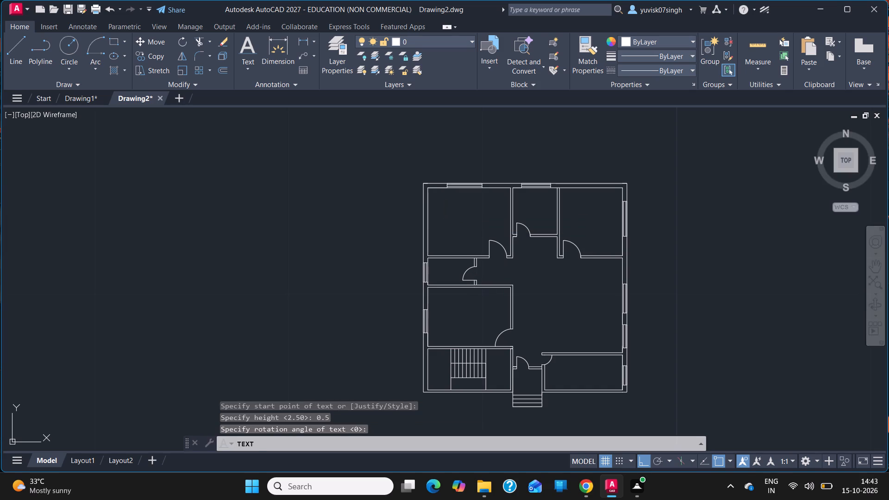
Add single-line text "Master bedroom" in the upper-left room with height 0.2 and rotation 0.
left_click(246, 62)
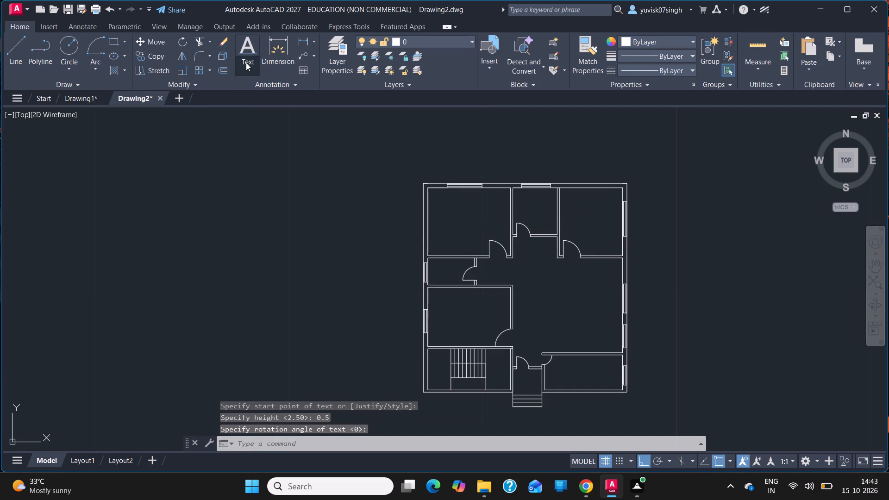
left_click(260, 116)
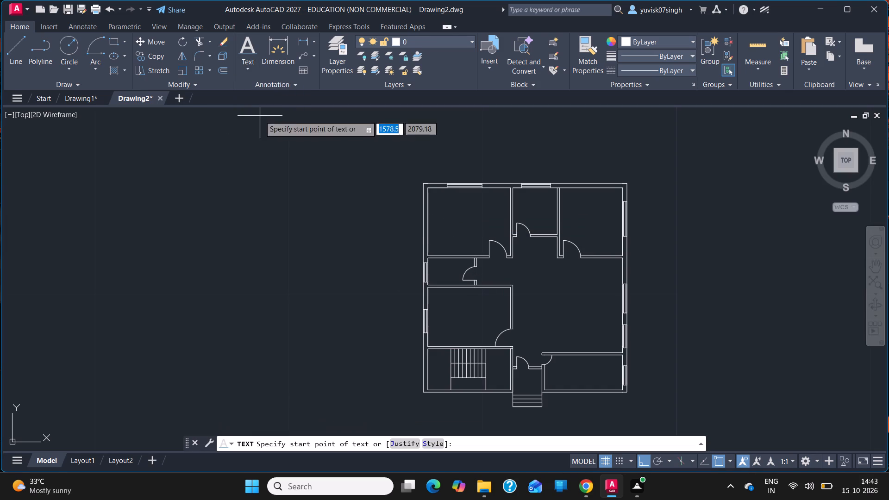
left_click(438, 211)
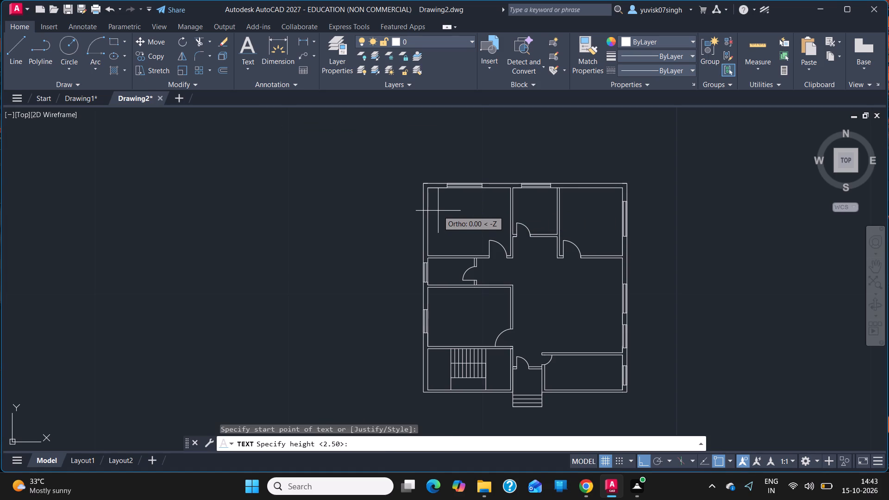
key("0")
type(".2")
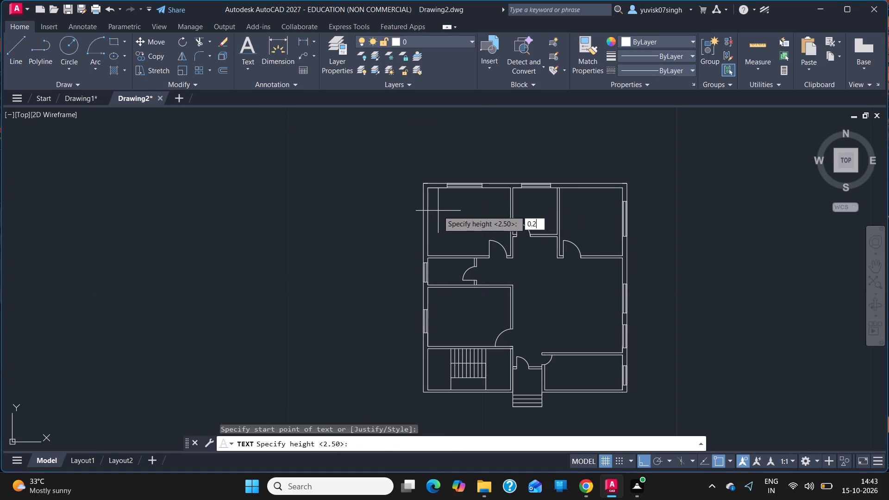
key("Return")
key("Return")
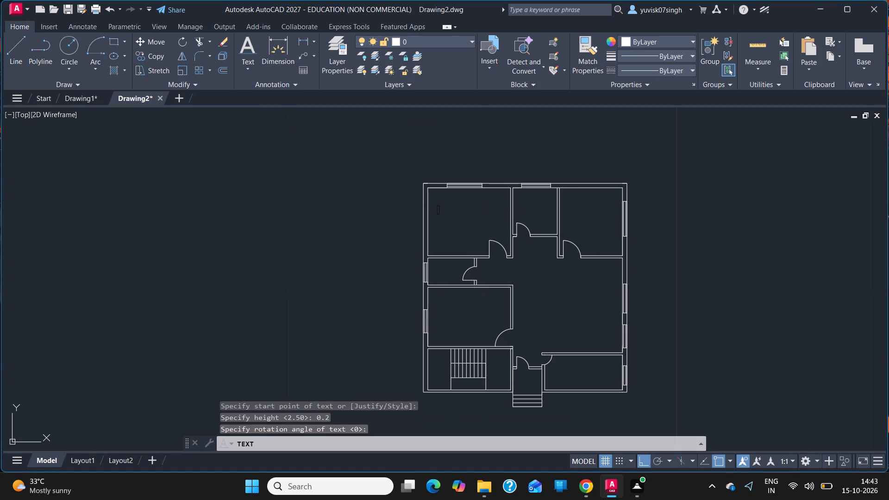
type("Mastrr")
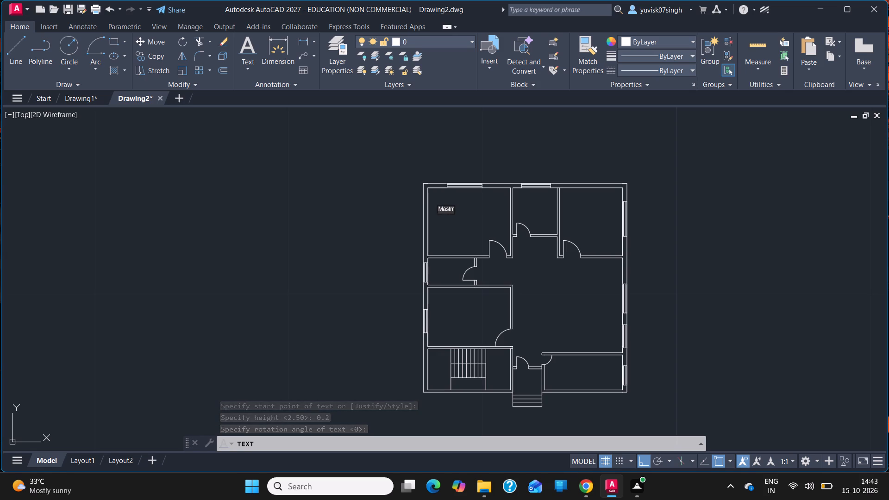
key("BackSpace")
key("BackSpace")
type("er")
key("space")
type("bedroo")
key("m")
key("Return")
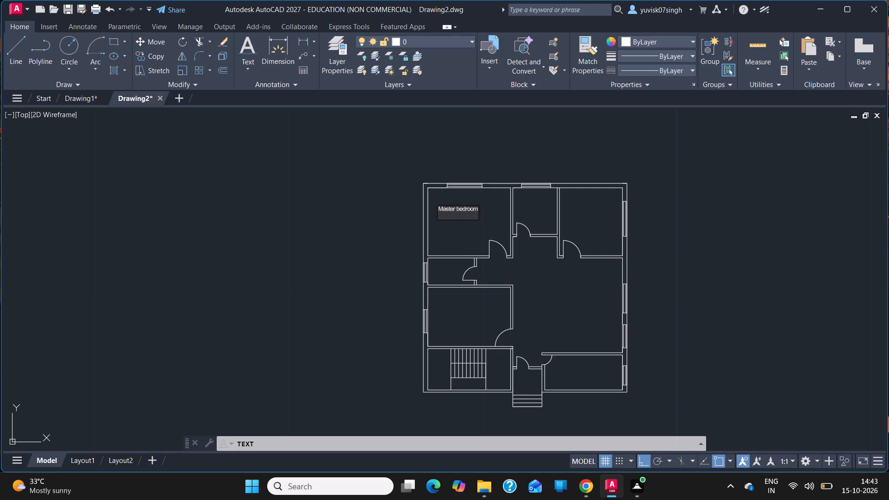
Add the room size "4.27m x 3.50m" as a second text line under the Master bedroom label.
type("4.")
type("27m")
key("space")
type("x")
key("space")
type("3,")
key("BackSpace")
key("period")
key("5")
key("0")
key("n")
key("BackSpace")
key("m")
Label the master bedroom's door opening with the text "D2".
left_click(495, 256)
type("d2")
key("BackSpace")
key("BackSpace")
type("D2")
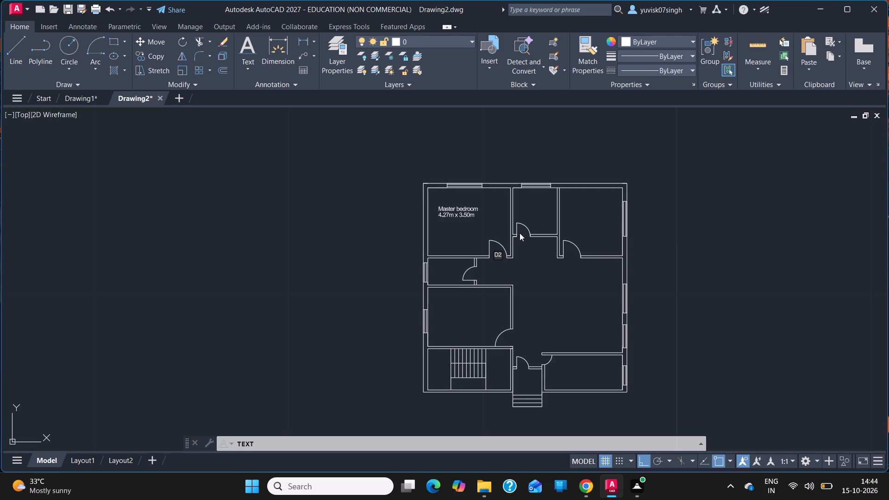
Label the top-middle room's door opening with the text "D3" and the upper-right room's door opening with "D2".
left_click(520, 235)
type("D3")
left_click(569, 258)
key("d")
key("BackSpace")
type("D2")
Add the label "Bedroom" with the size line "3.00m x 3.50m" beneath it in the upper-right room.
left_click(570, 219)
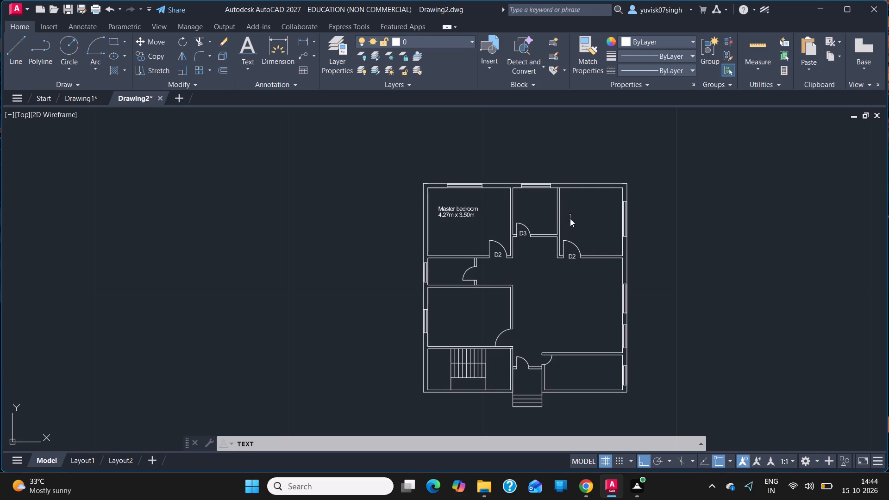
type("edr")
type("oom")
key("Return")
type("3.00")
key("space")
type("x")
key("space")
type("3.50")
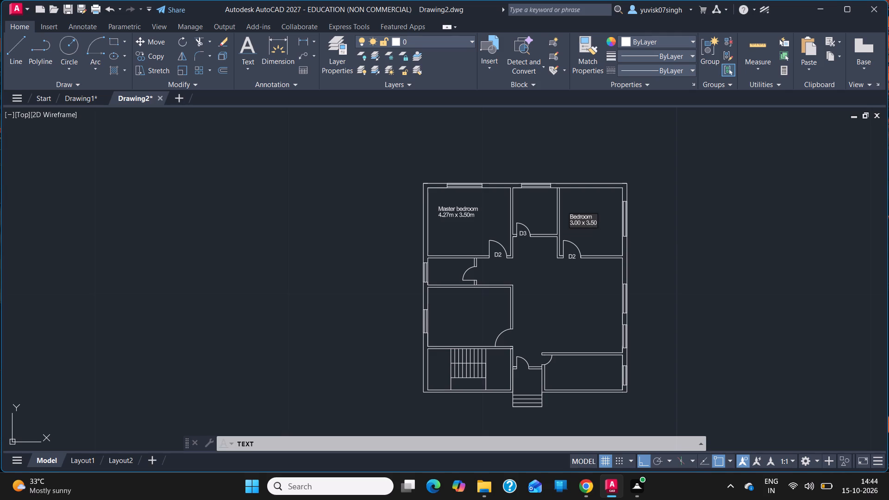
key("m")
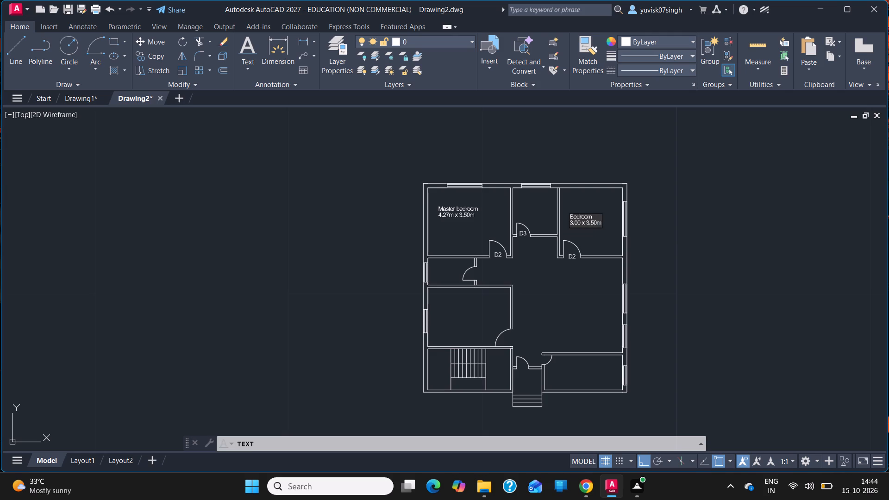
left_click(580, 223)
key("m")
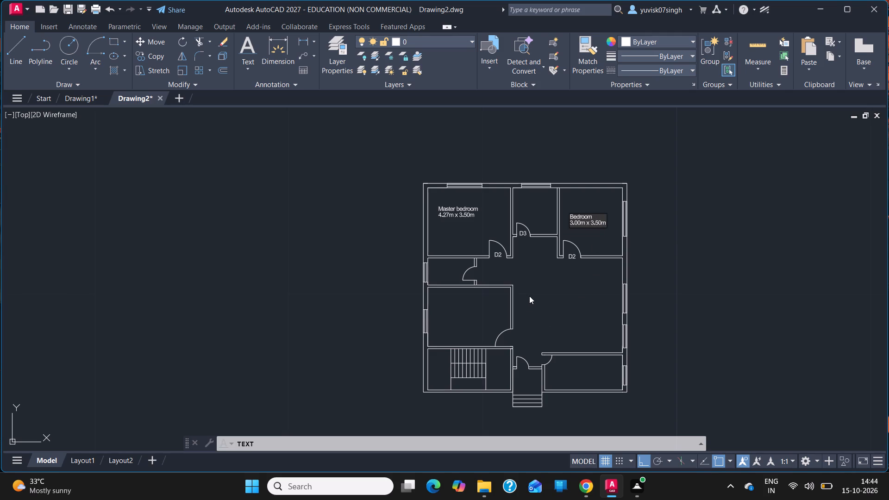
Add the label "Living and Dining" with the size line "4.57m x 7.01m" beneath it in the large central room.
left_click(532, 299)
type("Li")
type("ving an")
type("d")
key("space")
key("shift+d")
type("ining")
key("Return")
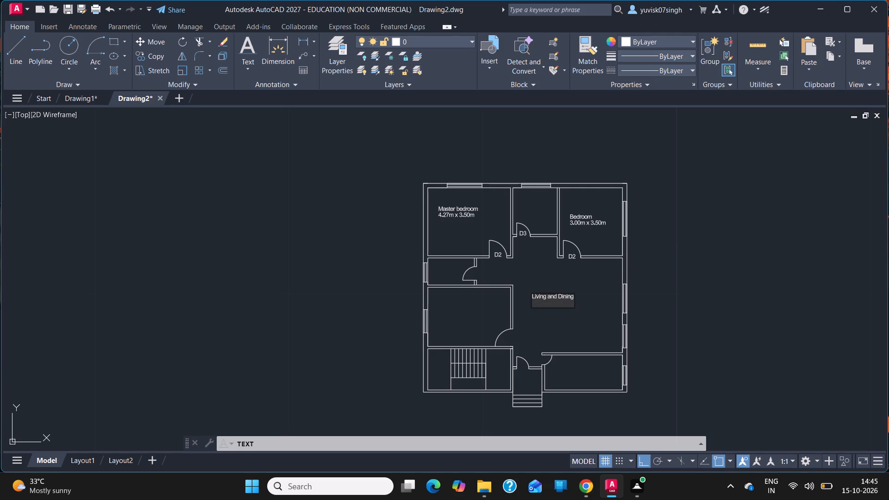
type("4.57")
type("m")
key("space")
type("x")
key("space")
type("7.01")
key("m")
Add the label "Kitchen" with the size line "3.20m x 3.05m" beneath it in the room above the staircase.
left_click(446, 310)
type("Kitchen")
key("Return")
type("3.20")
type("m x")
key("space")
type("3.05")
key("m")
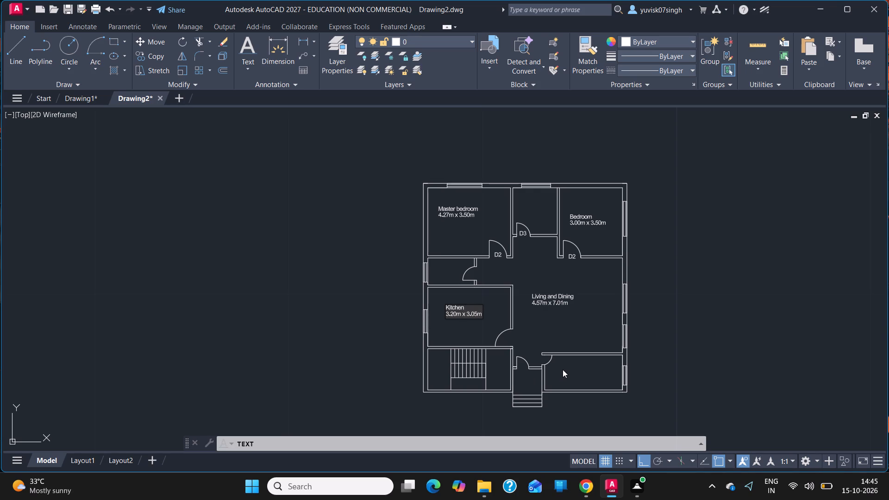
Label the main entrance door opening above the entry steps with the text "D1".
left_click(518, 369)
type("D1")
Add the label "Study room" with the size line "3.05m x 2.39m" beneath it in the lower-right room.
left_click(542, 360)
left_click(564, 377)
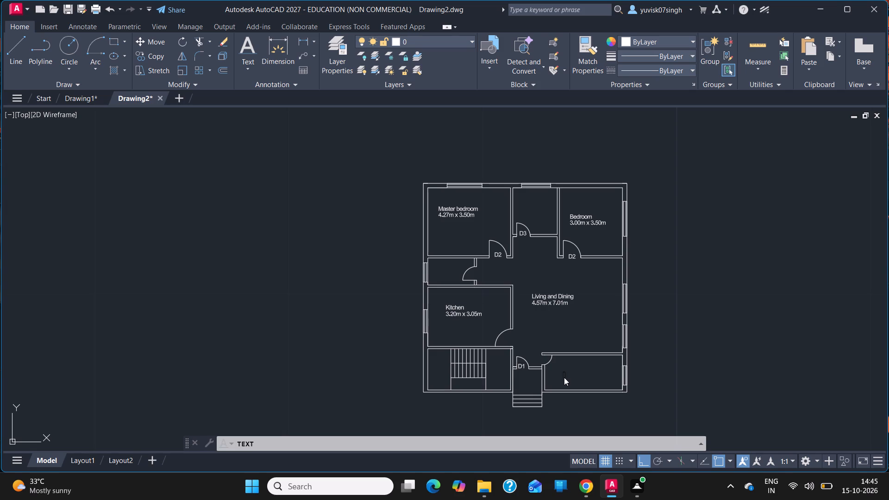
left_click(558, 370)
type("st")
key("BackSpace")
key("BackSpace")
type("Study room")
key("Return")
type("3.05m x 2.39m")
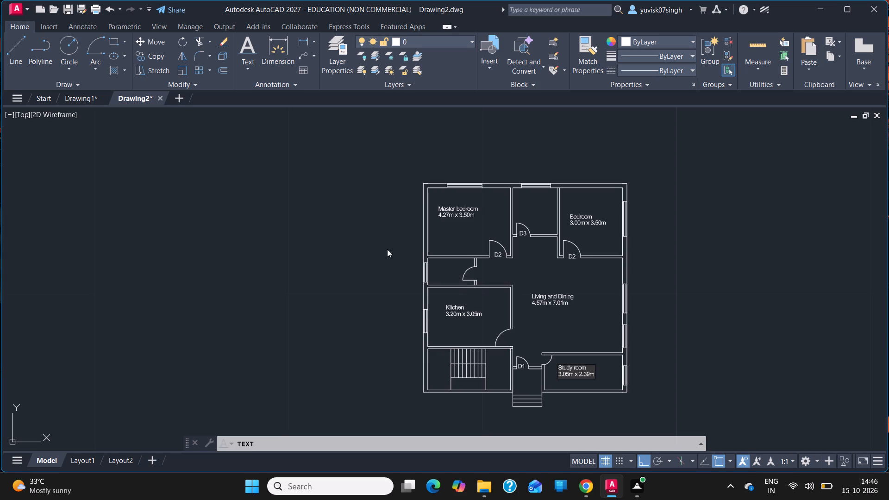
Label the small room between the master bedroom and kitchen "toilet", with the size "2.40m x" and "1.40m" on two lines beneath.
left_click(435, 267)
type("toilet")
key("Return")
type("2.")
type("40")
type("m x 1,")
type("40")
key("BackSpace")
key("BackSpace")
key("BackSpace")
key("BackSpace")
key("Return")
type("1.40")
key("m")
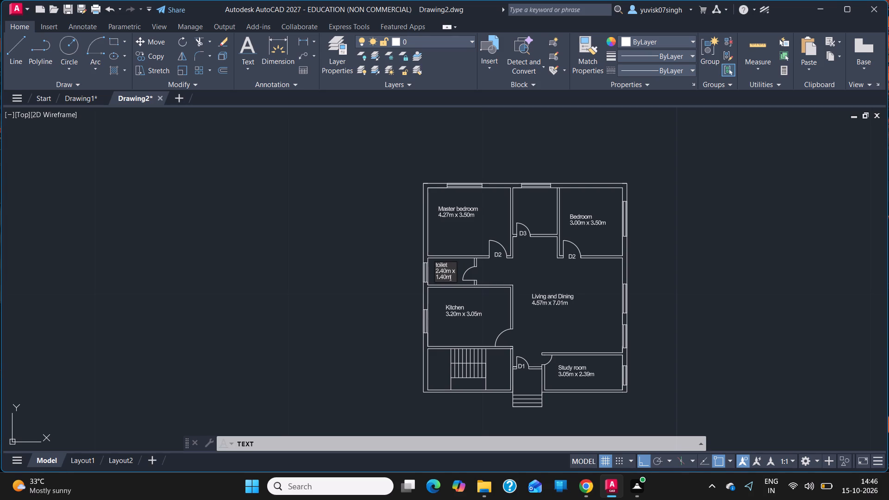
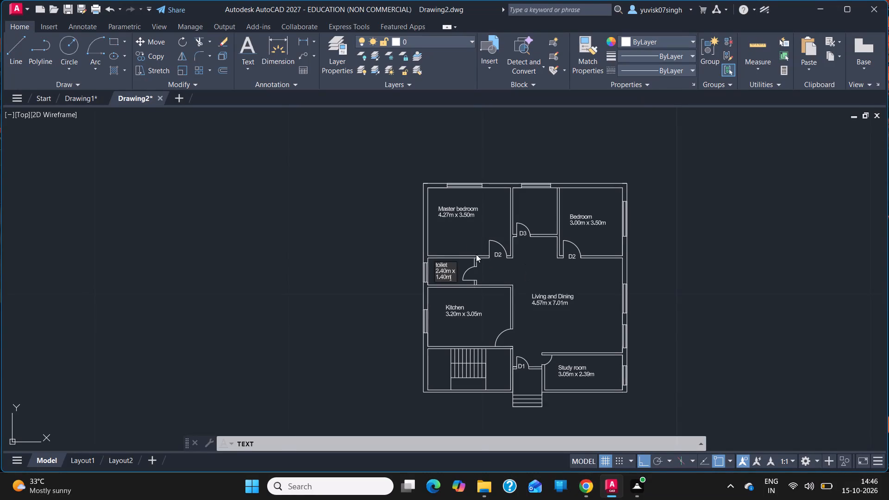
Add the two-line window label "W1" and "1.80m x 1.20m" above the master bedroom's top window.
left_click(454, 165)
key("shift+s")
key("BackSpace")
type("W1")
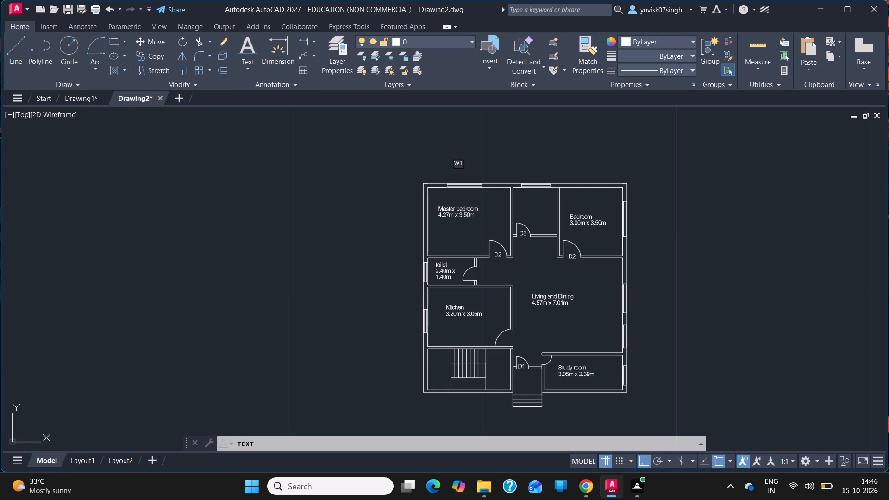
key("Return")
type("1.9")
key("BackSpace")
type("80")
key("space")
key("BackSpace")
type("m x 1")
type(".20m")
Add the two-line window label "W2" and "0.9m x 0.60m" above the window between the master bedroom and bedroom.
left_click(534, 169)
key("w")
key("BackSpace")
type("W2")
key("Return")
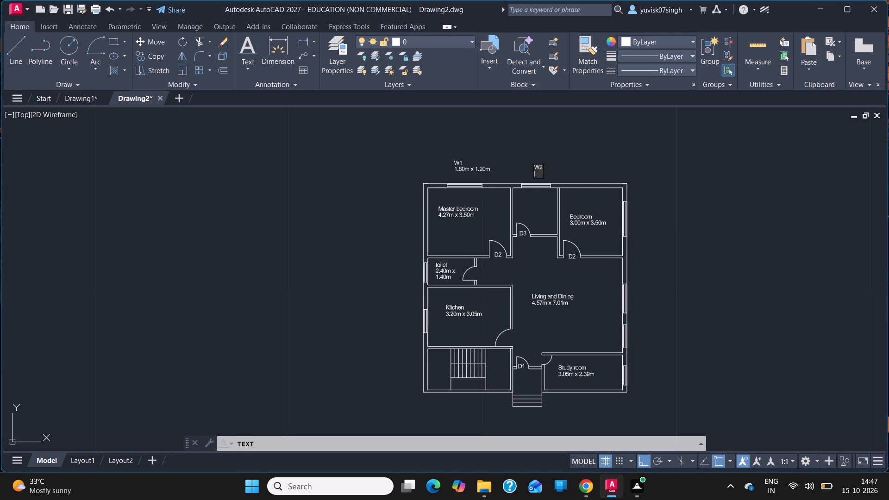
type("0.9")
key("n")
key("equal")
key("BackSpace")
key("BackSpace")
type("m")
key("space")
type("x")
key("space")
type("0.")
key("6")
type("0m")
Label the room between the master bedroom and bedroom "Toilet" with the size "1.50m x 2.40m" beneath.
left_click(522, 204)
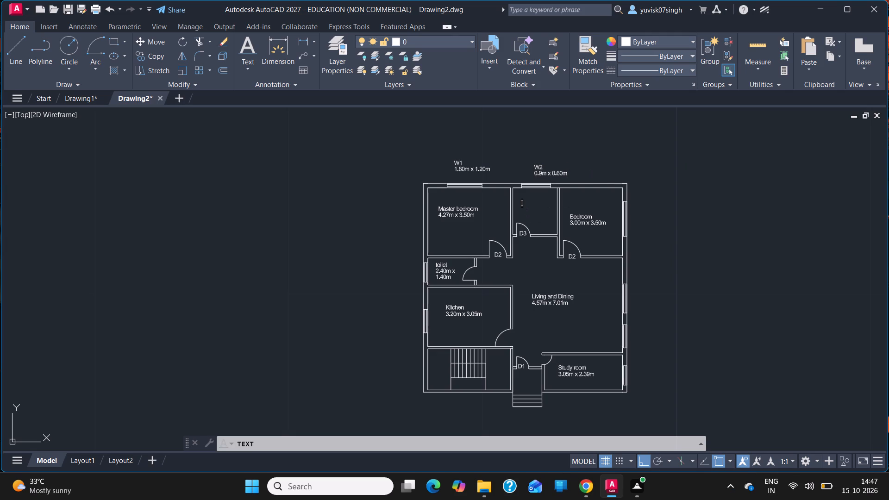
key("shift+t")
type("oilet")
key("Return")
type("1.50")
type("m")
key("space")
type("x")
key("space")
type("2.40m")
Label the stair area "Staircase" just below the treads, with the size "3.20m x 2.13m" on a second line.
left_click(460, 382)
key("s")
key("BackSpace")
type("Sta")
type("ircase")
key("Return")
type("3.")
type("20")
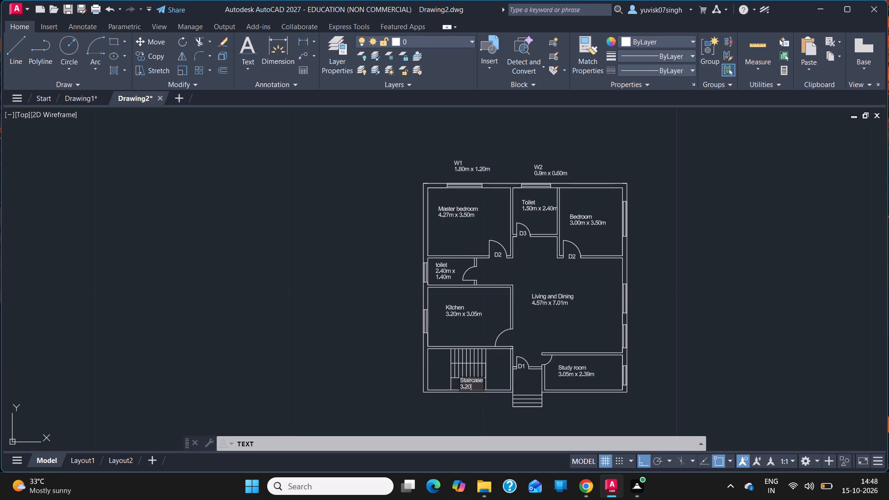
key("m")
key("space")
type("x 2.13")
key("m")
Label the entrance area below door D1 "Porch", with the size "1.5m x 1.2m" split over two lines beneath.
left_click(516, 378)
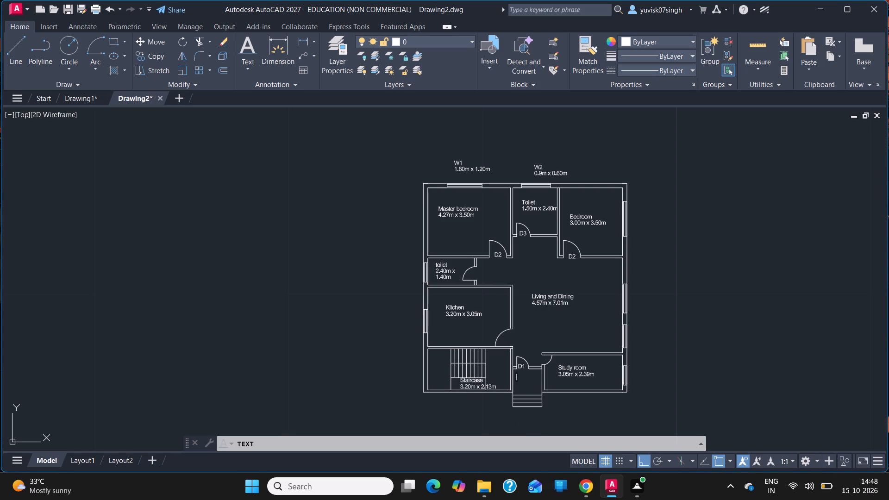
key("p")
key("BackSpace")
type("Porch")
key("Return")
type("1.5m x 1.2")
key("BackSpace")
key("BackSpace")
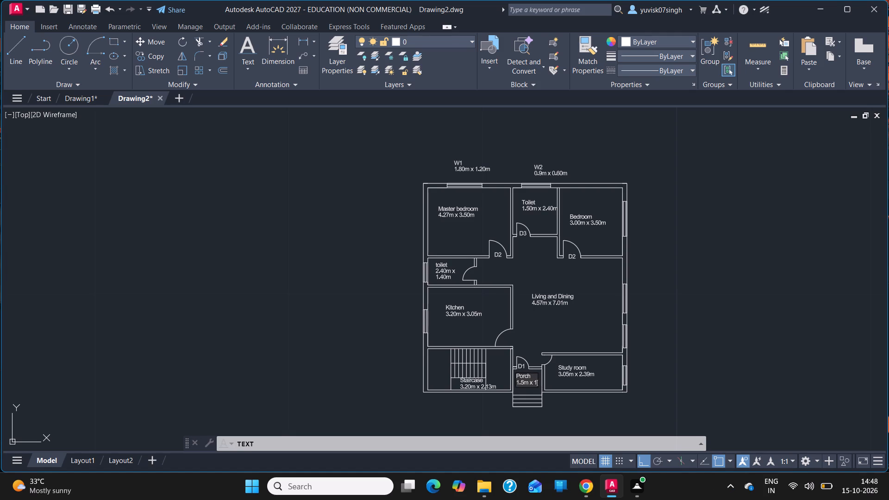
key("BackSpace")
key("Return")
type("1.2m")
Add the window label "W5" with "1m x 1.2m" split over two lines outside the kitchen window.
left_click(394, 316)
type("w5")
key("BackSpace")
key("BackSpace")
type("W5")
key("Return")
key("1")
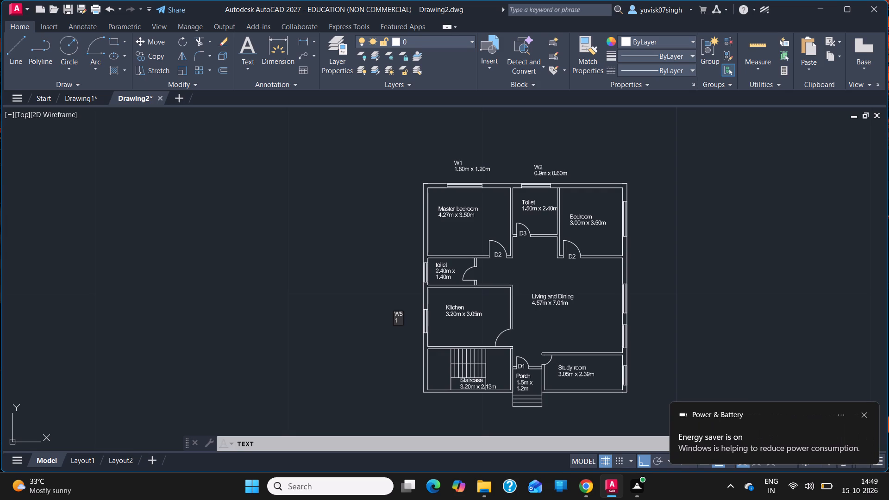
key("m")
key("space")
type("x")
key("space")
key("Return")
type("1,")
key("BackSpace")
type(".2m")
Add the window label "w3" with "1m x 1.2m" split over two lines outside the window of the 2.40m x 1.40m toilet.
left_click(399, 269)
type("w3")
key("Return")
key("1")
type("m")
key("space")
key("x")
key("Return")
key("1")
type(".2m")
Add the window label "w1" with "1.8m x 1.2m" split over two lines outside the bedroom's side window.
left_click(637, 216)
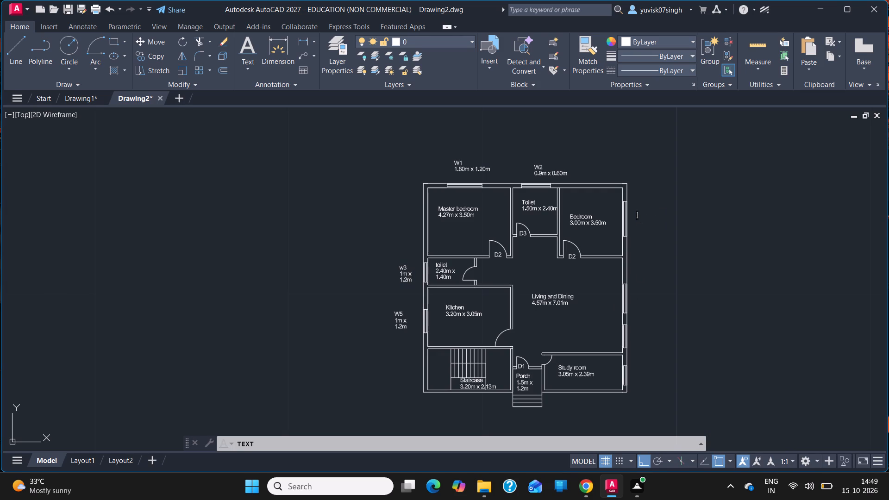
type("w1")
key("Return")
type("1.")
type("8m x")
key("Return")
type("1.2")
key("m")
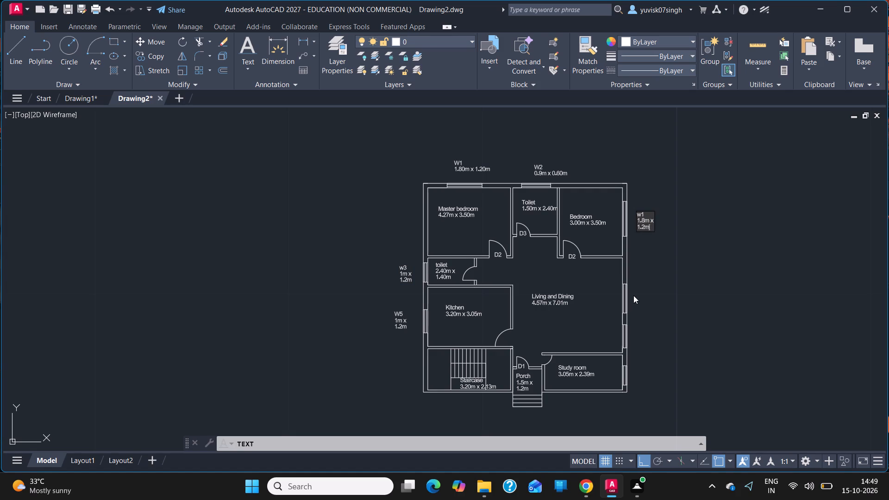
Add the two-line window label "w4" and "1.5m x 1.2m" outside the upper living and dining window.
left_click(635, 292)
type("w4")
key("Return")
type("1.")
type("5m x 1.2m")
Add the two-line window label "w6" and "1.2 m x 1.2m" outside the lower living and dining window.
left_click(635, 334)
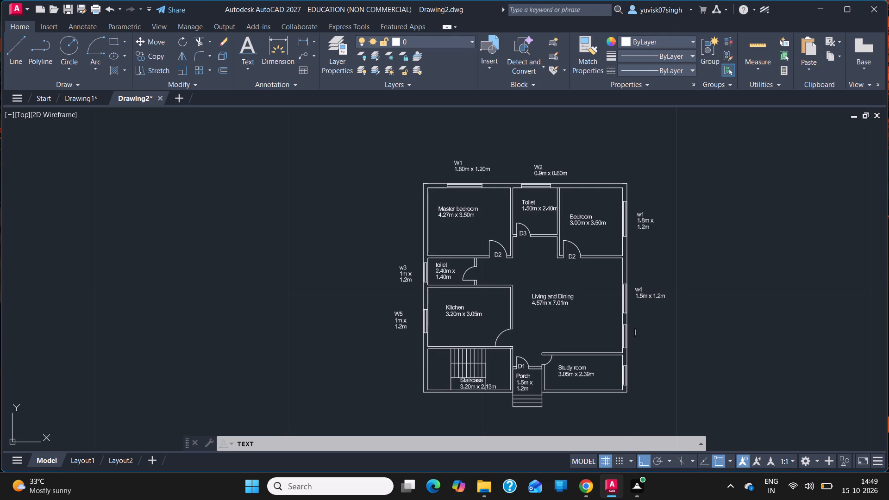
key("w")
key("6")
key("Return")
type("1.2")
key("space")
type("m x 1.2m")
Add the two-line window label "w6" and "1.2m x 1.2m" outside the study room window.
left_click(634, 376)
key("w")
key("6")
key("Return")
type("1.2")
type("m x 1.2m")
Add the two-line door label "D2" and "0.9m x 2.10m" at the kitchen door and finish the text command.
left_click(510, 334)
type("D2")
key("Return")
type("0.")
key("9")
type("m")
key("space")
type("x 2.10m")
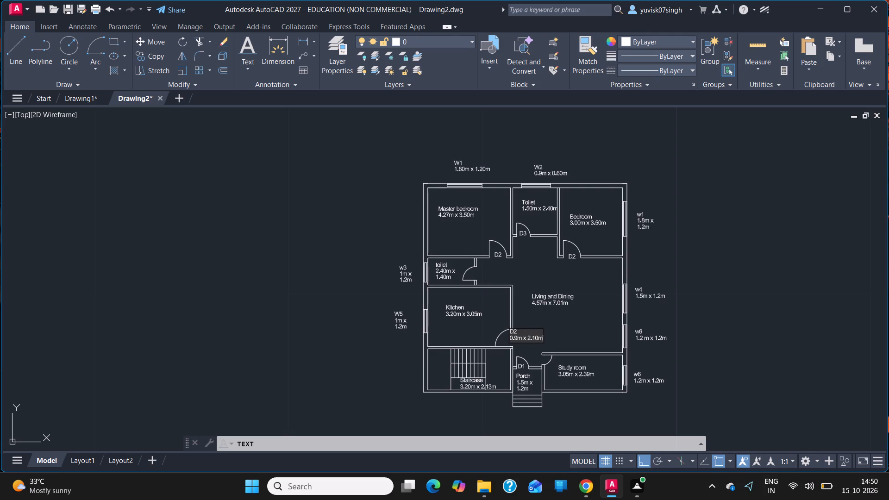
left_click(736, 278)
key("Escape")
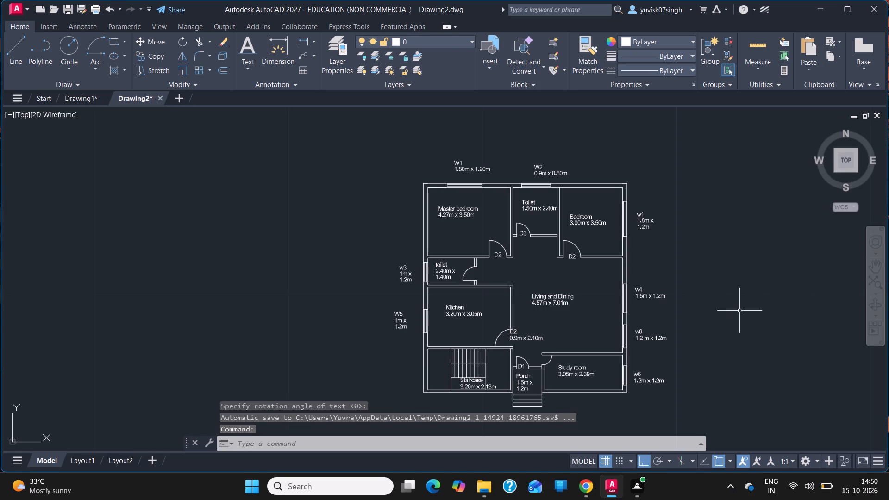
Save the drawing to the Desktop as 2bhk2.dwg in the AutoCAD 2018 Drawing format.
key("ctrl+s")
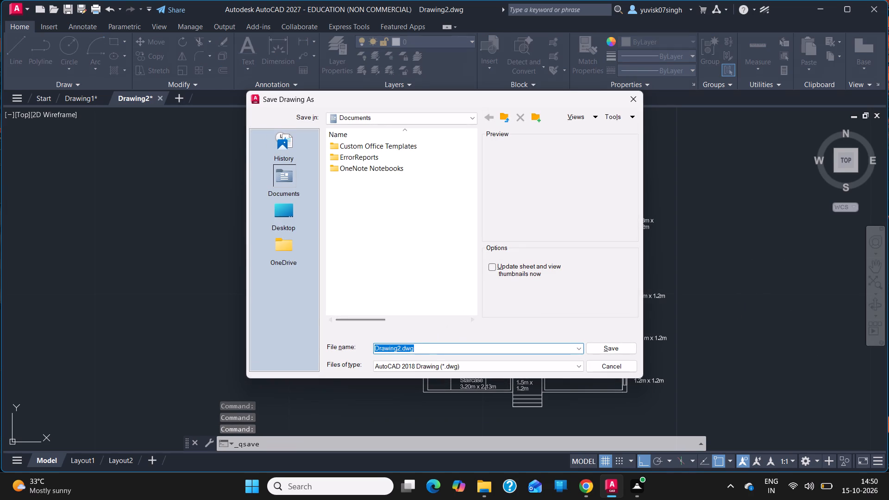
key("BackSpace")
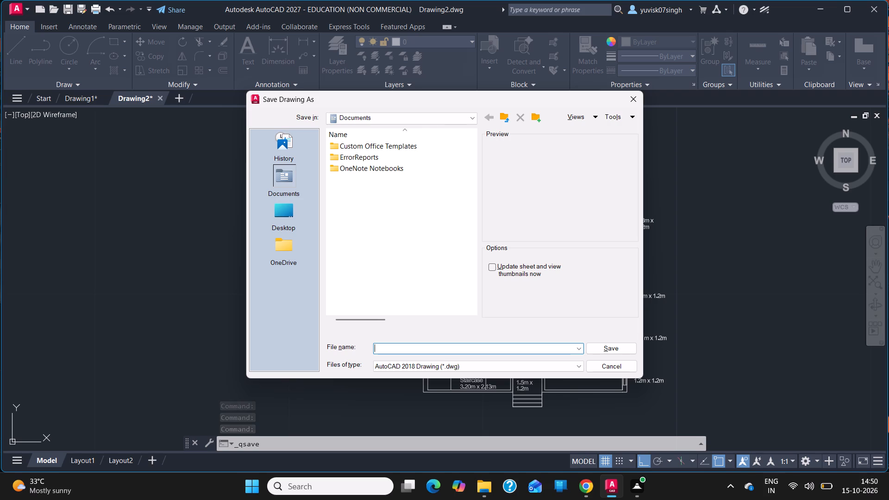
left_click(276, 220)
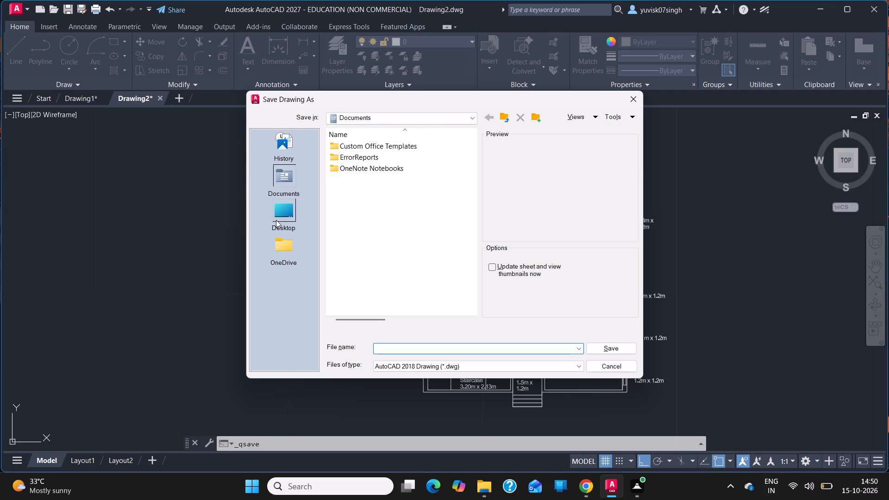
left_click(385, 350)
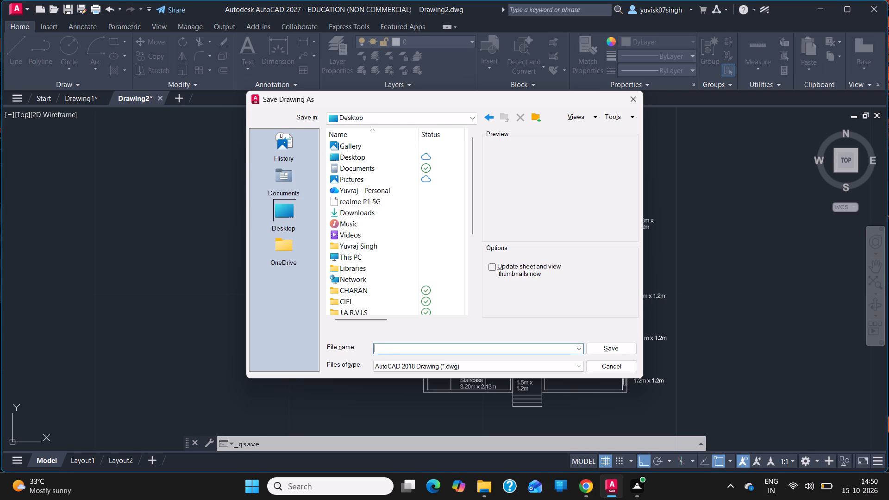
key("d")
key("BackSpace")
type("2b")
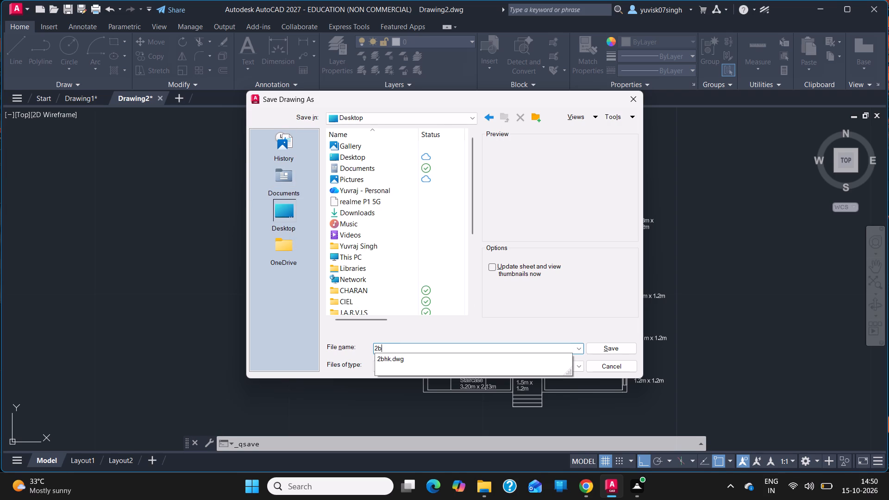
type("hk")
key("2")
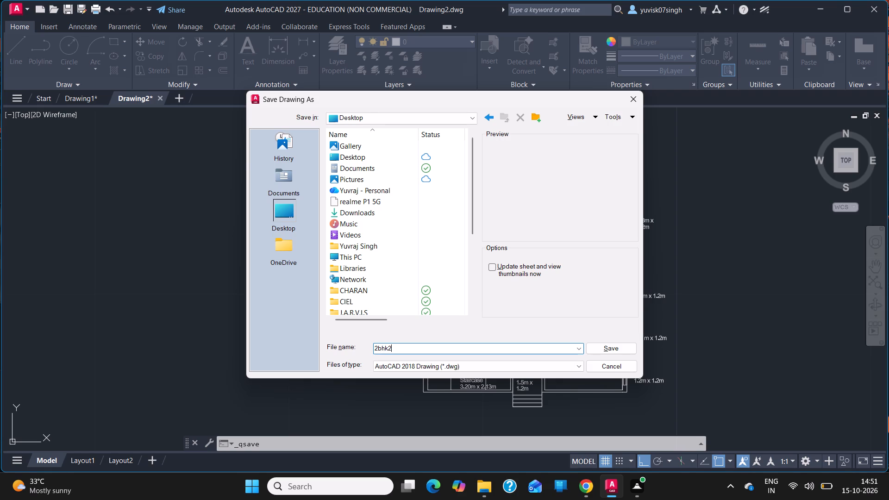
type(".dwg")
key("Return")
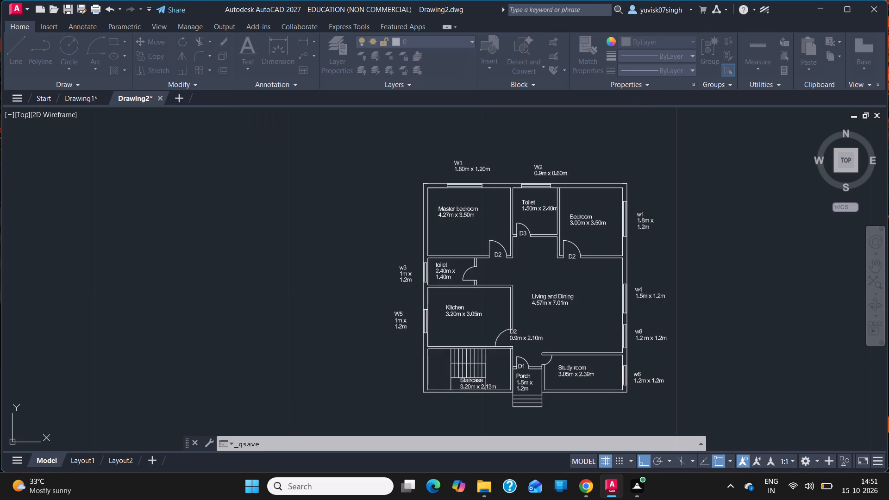
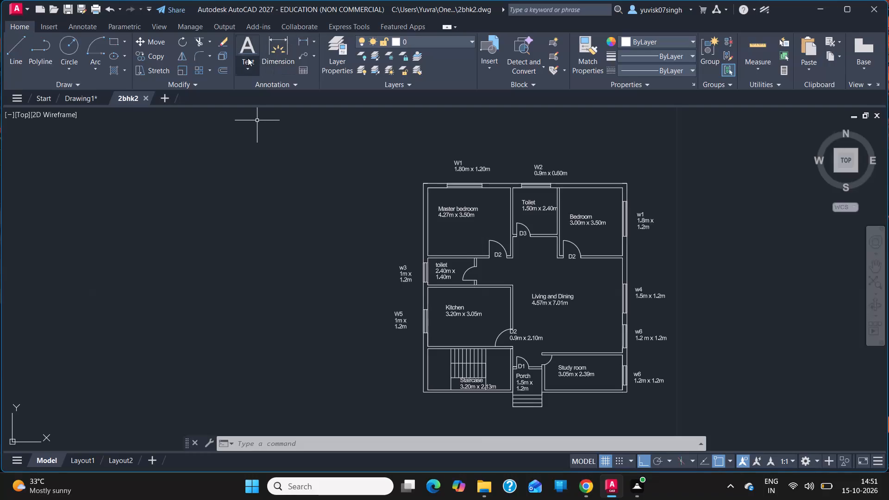
Add the two-line single-line text label "D3" and "0.7 x 2.0m" at the door of the 2.40m x 1.40m toilet, keeping default height and rotation.
left_click(247, 59)
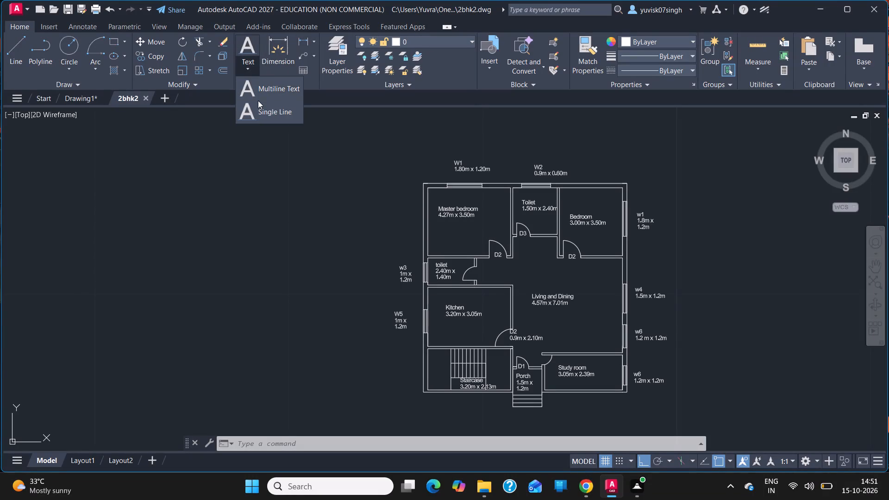
left_click(259, 108)
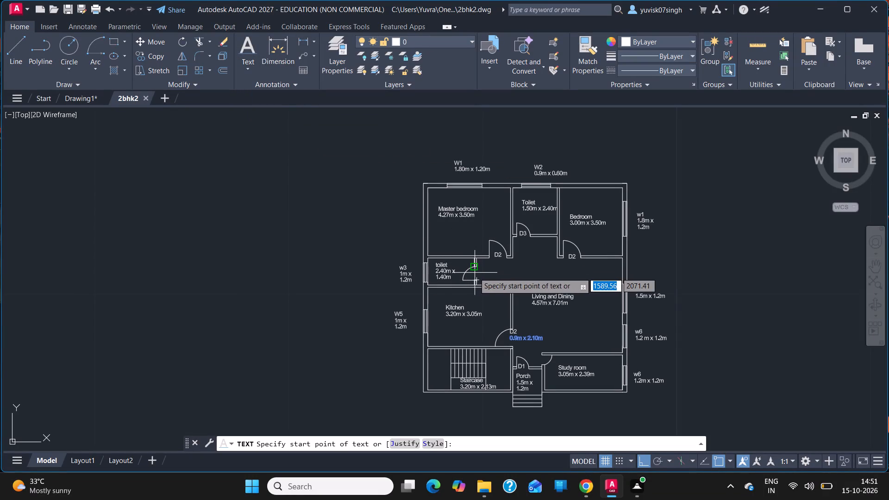
left_click(474, 273)
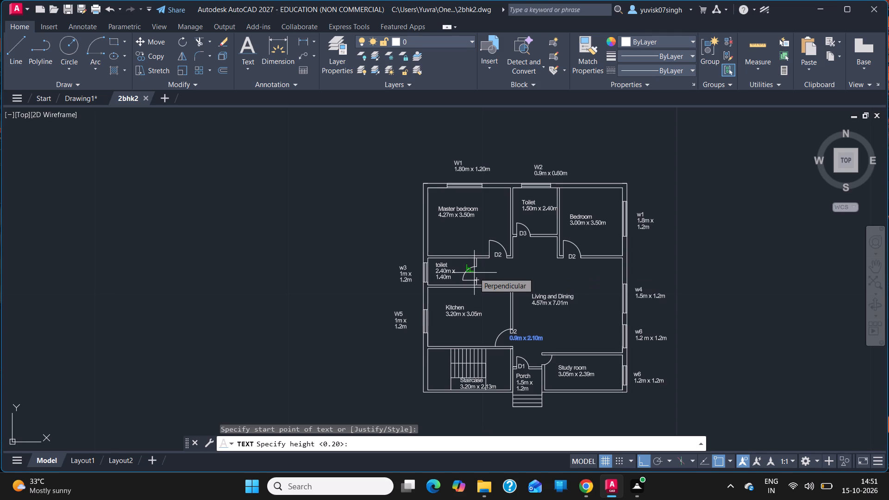
key("Return")
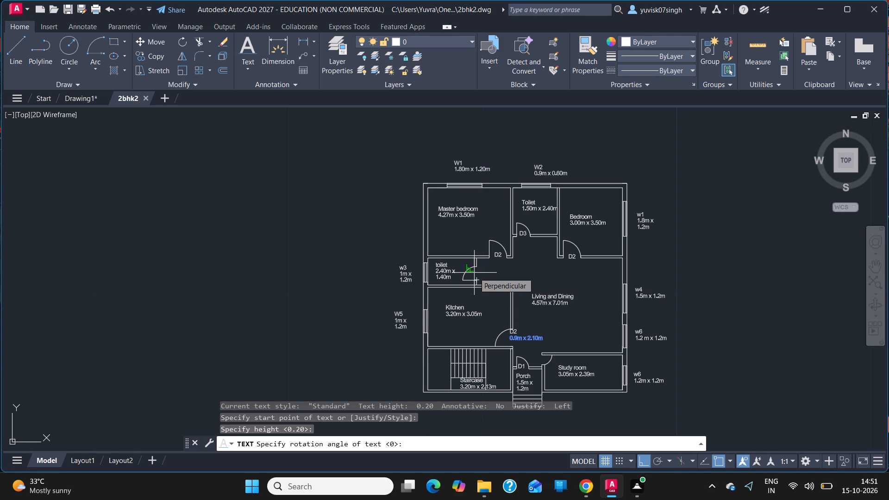
key("Return")
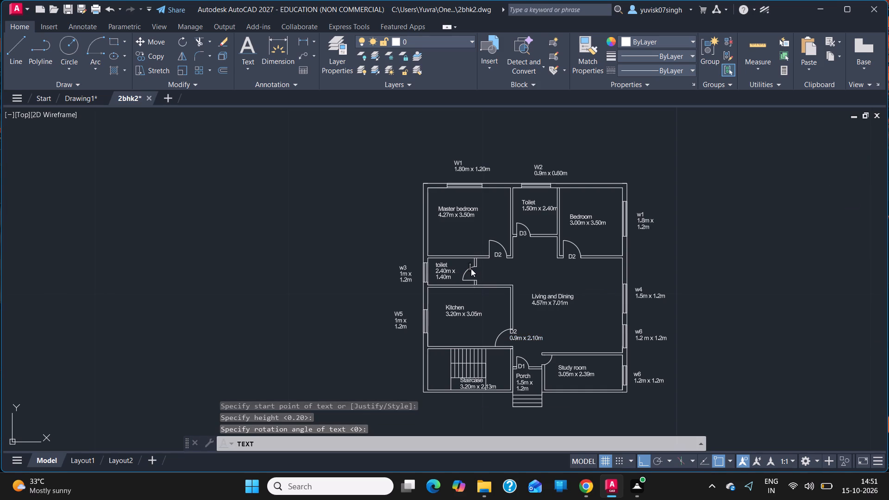
type("D3")
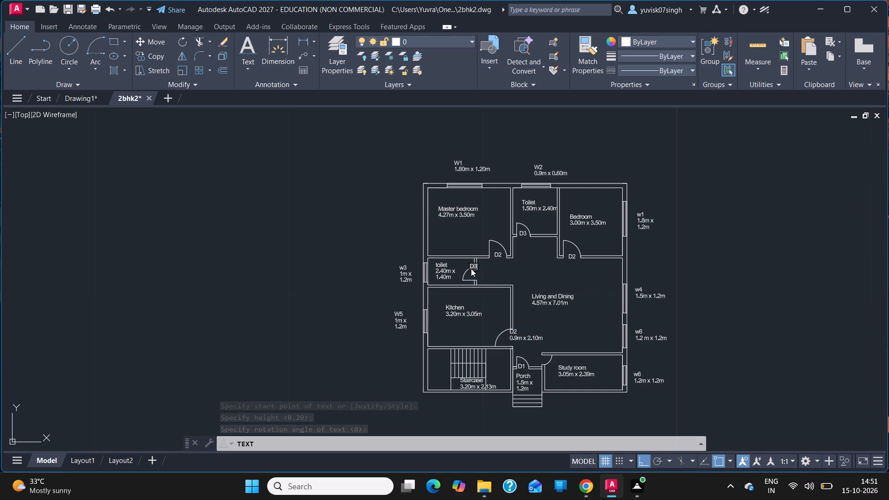
key("Return")
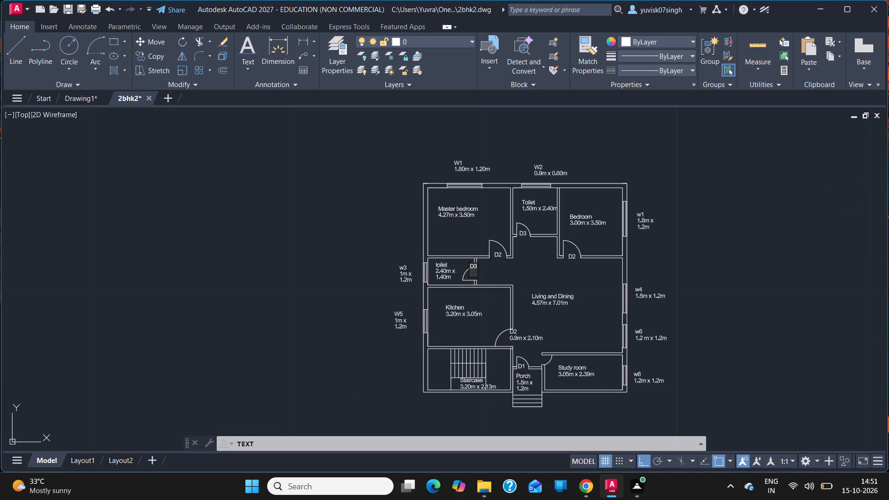
type("0.")
type("7 x")
key("space")
type("2.")
type("0m")
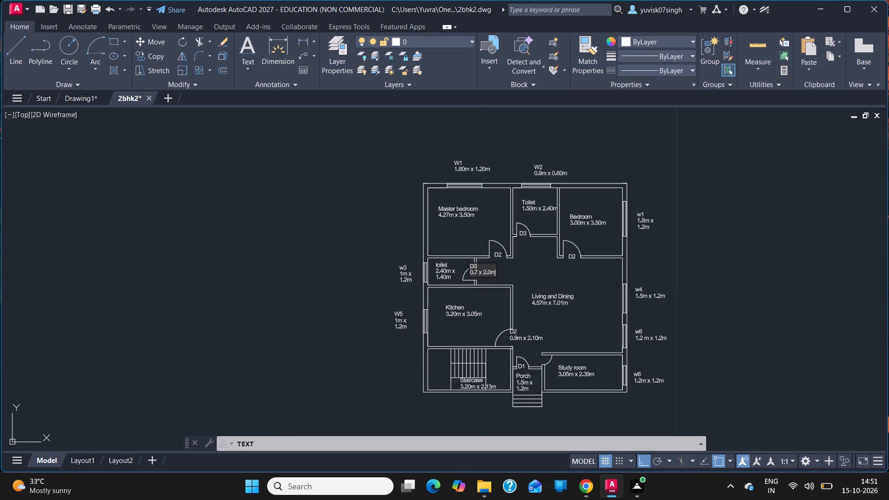
Correct the new door label's size line to read "0.7m x 2.0m" and finish the text command.
left_click(476, 272)
left_click(478, 272)
key("BackSpace")
type("m")
key("space")
left_click(749, 261)
key("Escape")
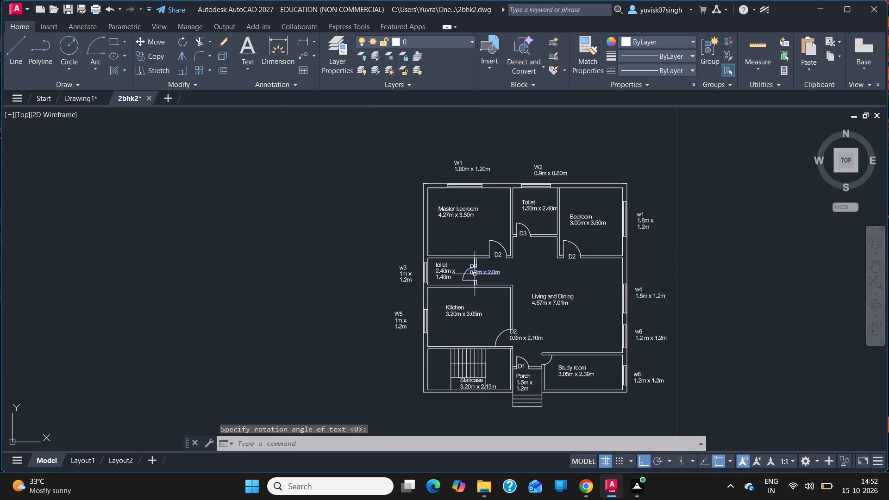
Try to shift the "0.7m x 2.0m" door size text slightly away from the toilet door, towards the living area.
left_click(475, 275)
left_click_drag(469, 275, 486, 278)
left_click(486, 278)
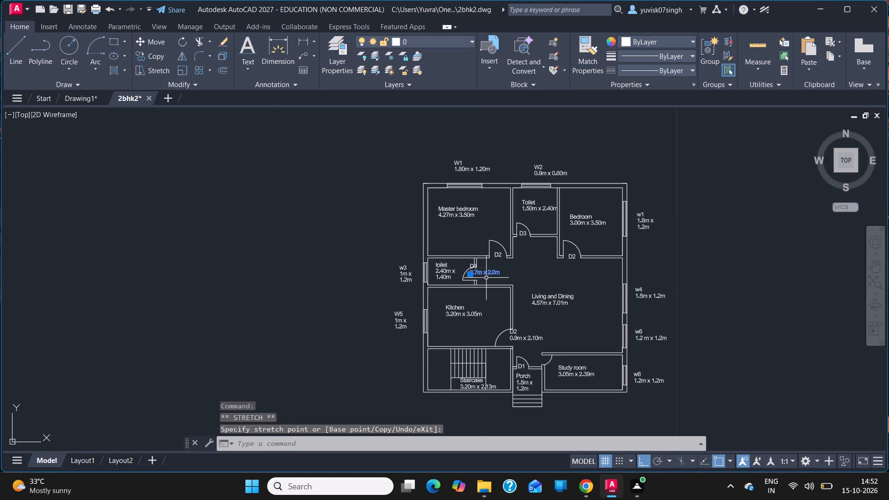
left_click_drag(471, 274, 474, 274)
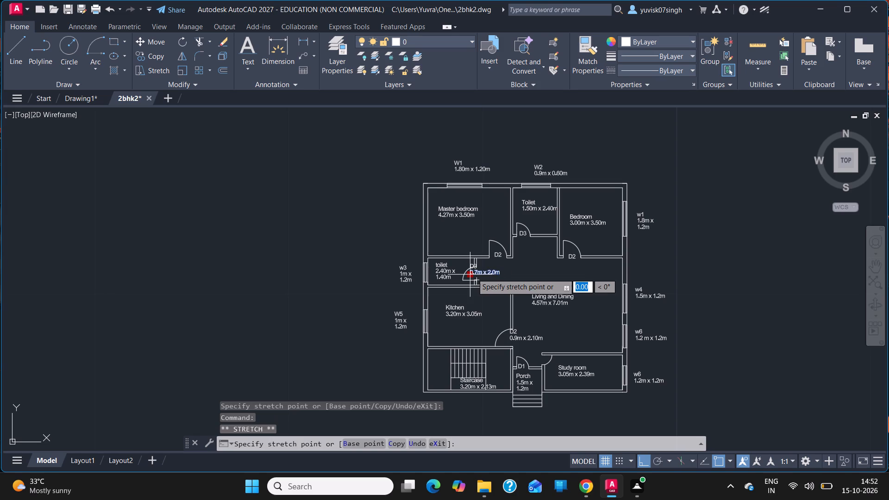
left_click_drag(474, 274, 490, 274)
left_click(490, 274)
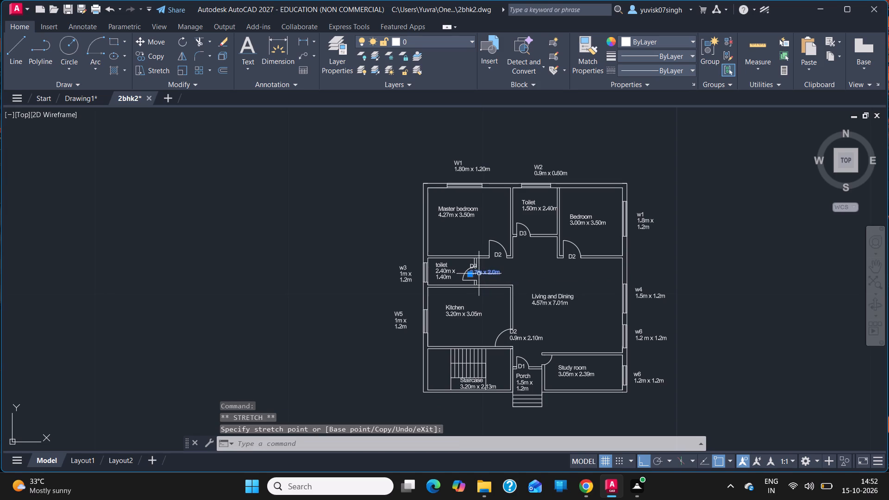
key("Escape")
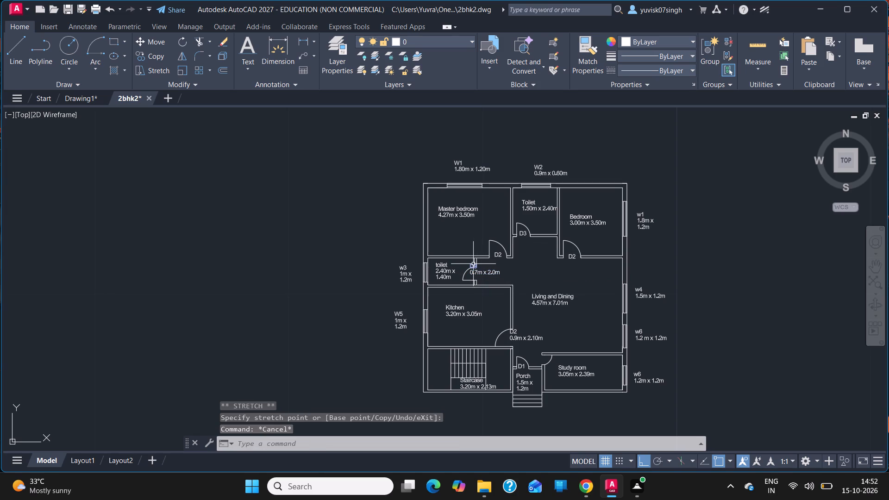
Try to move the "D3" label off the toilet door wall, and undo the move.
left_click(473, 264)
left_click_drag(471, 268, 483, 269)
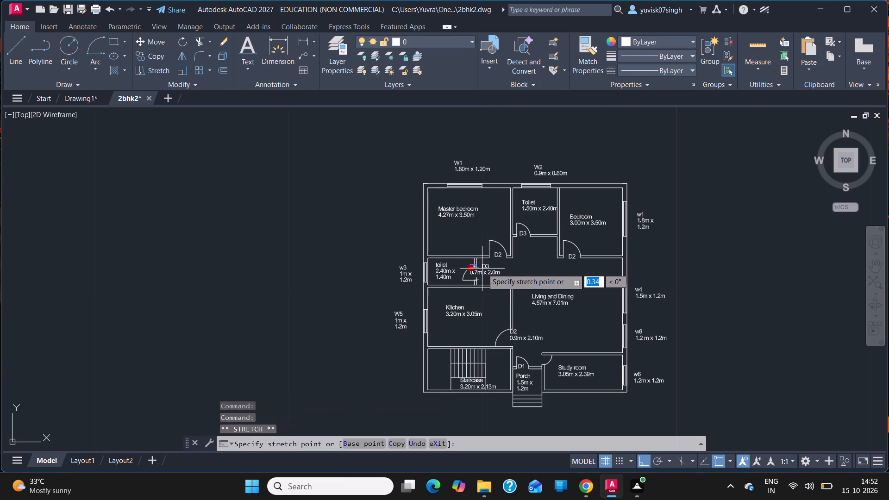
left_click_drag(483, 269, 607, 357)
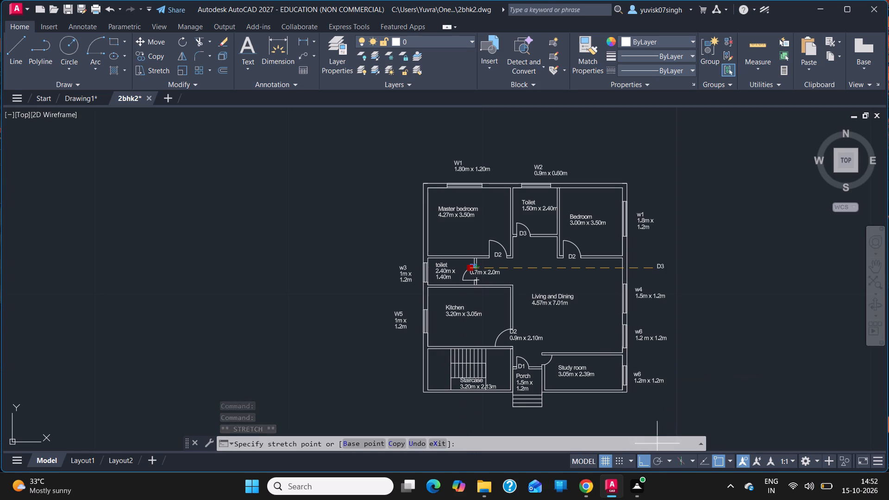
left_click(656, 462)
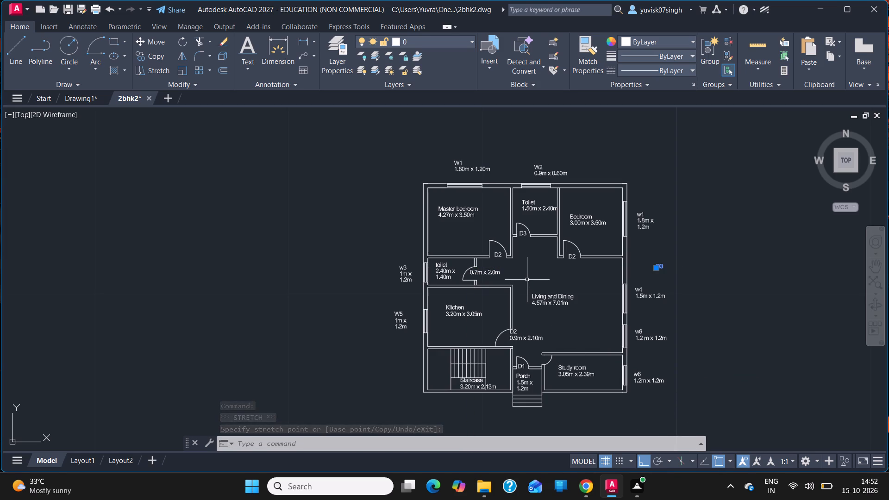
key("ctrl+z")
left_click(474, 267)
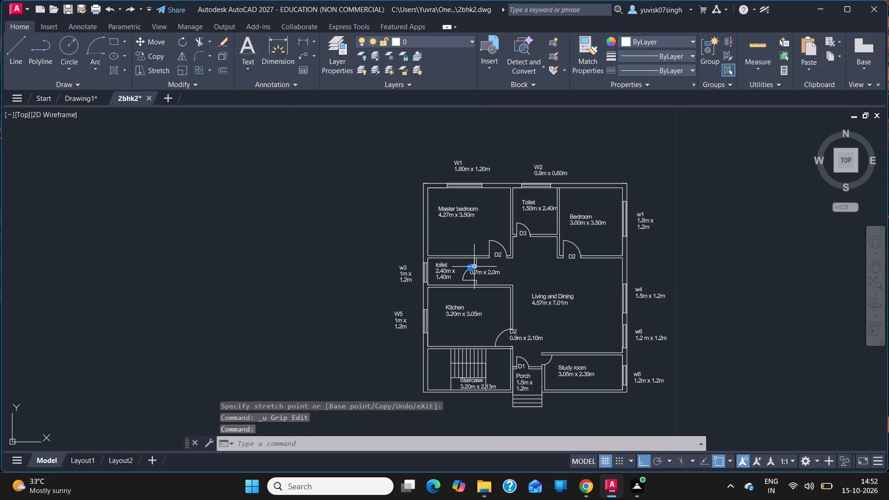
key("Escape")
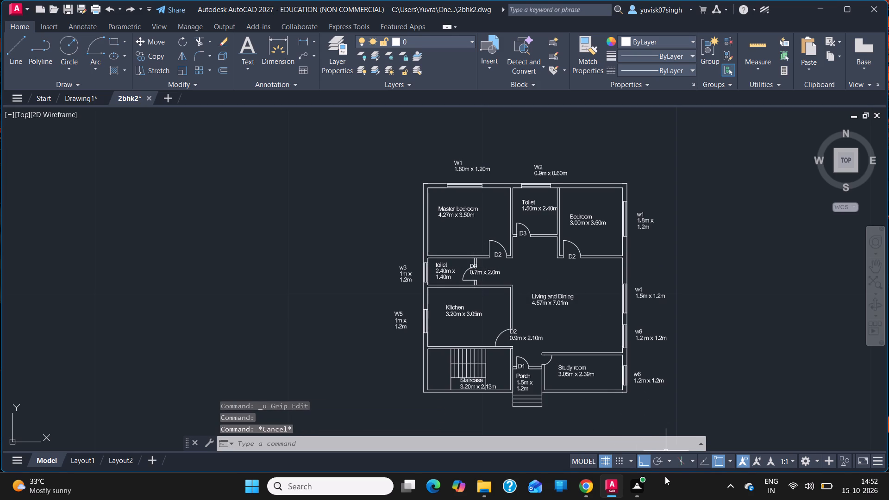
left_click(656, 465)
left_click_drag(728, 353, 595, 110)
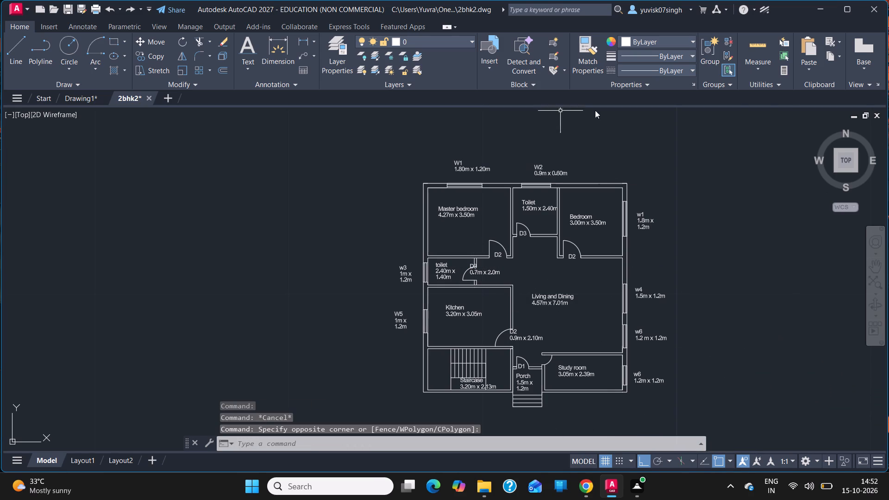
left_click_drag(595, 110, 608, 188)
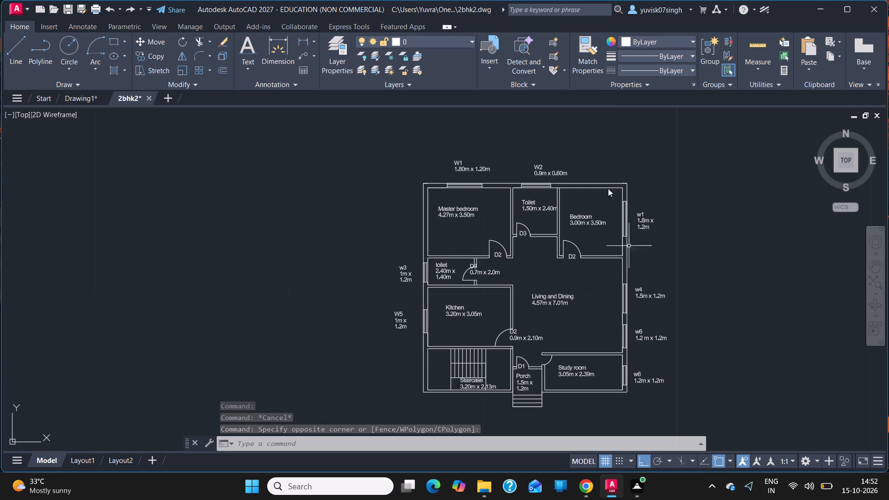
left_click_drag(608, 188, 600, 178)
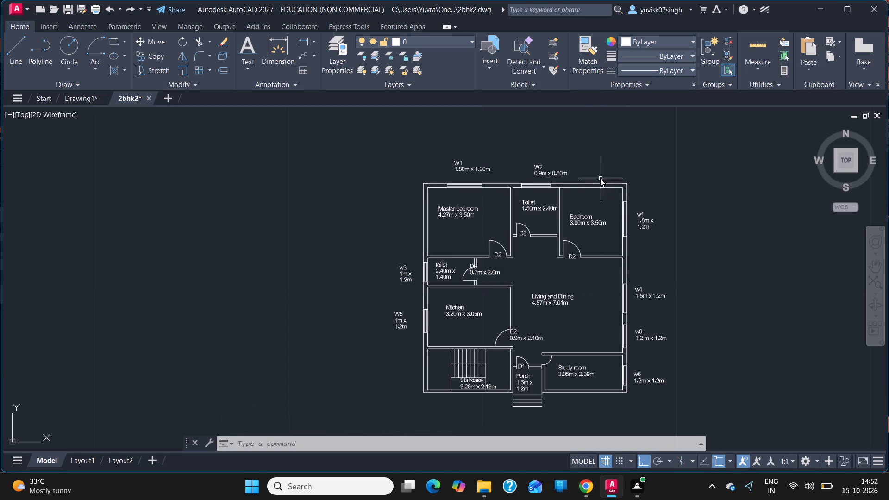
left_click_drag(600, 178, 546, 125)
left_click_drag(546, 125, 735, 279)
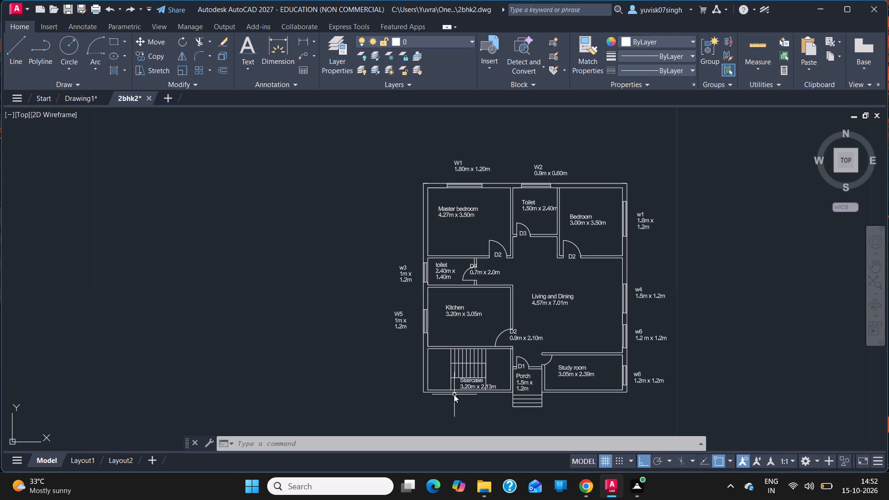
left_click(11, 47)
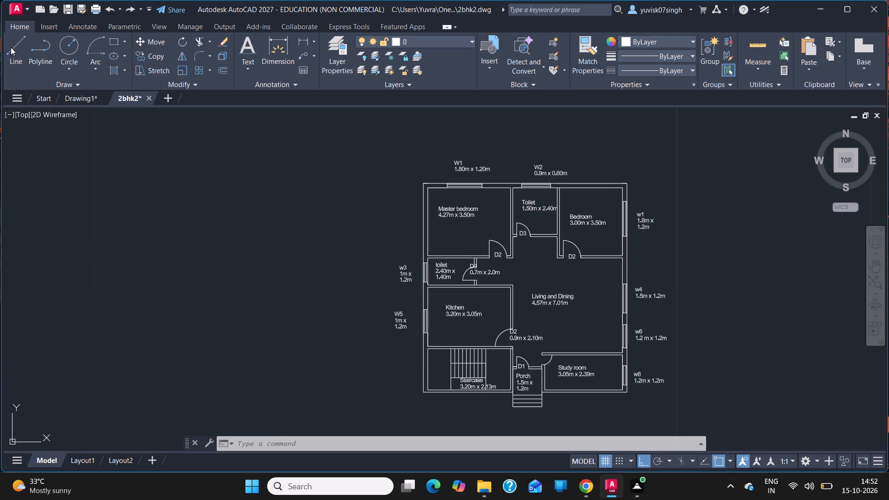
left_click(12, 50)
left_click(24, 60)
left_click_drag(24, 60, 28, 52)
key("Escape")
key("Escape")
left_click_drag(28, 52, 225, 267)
Draw a line from the stair flight's lower outer corner 0.4 horizontally towards the porch, then about 0.67 straight up.
type("lo")
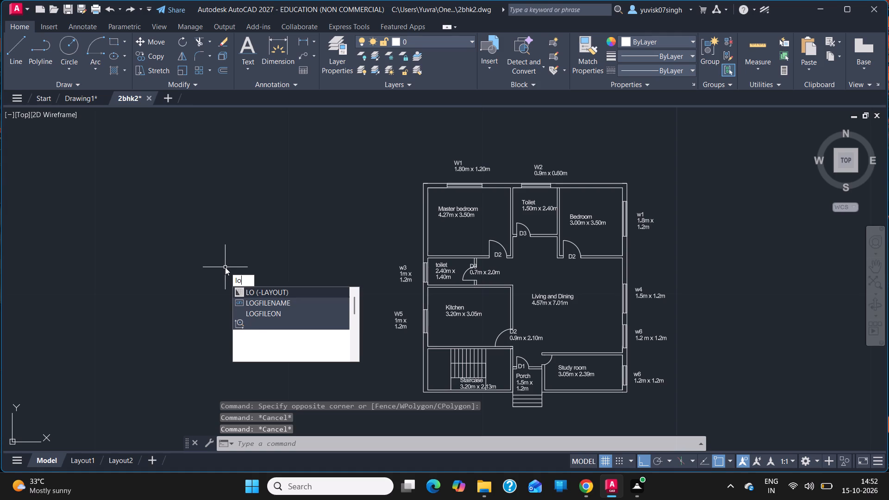
key("BackSpace")
type("in")
key("e")
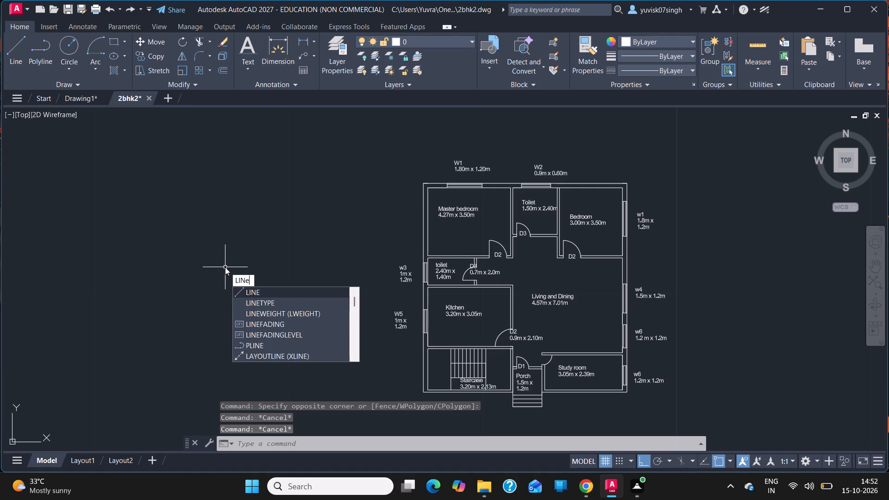
key("Return")
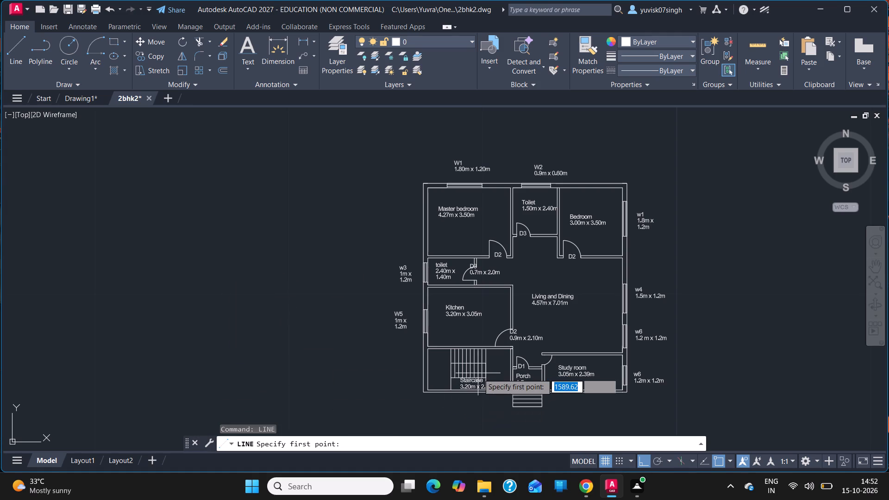
left_click_drag(484, 378, 485, 378)
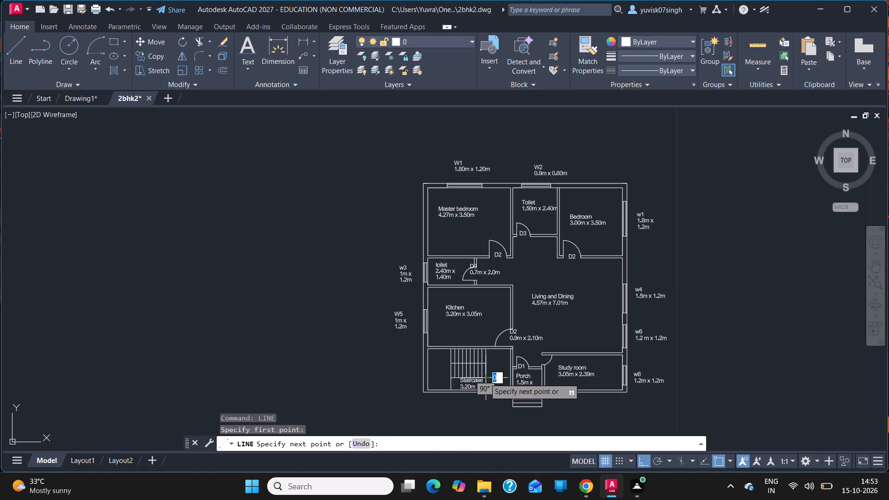
left_click_drag(485, 378, 495, 378)
left_click(495, 378)
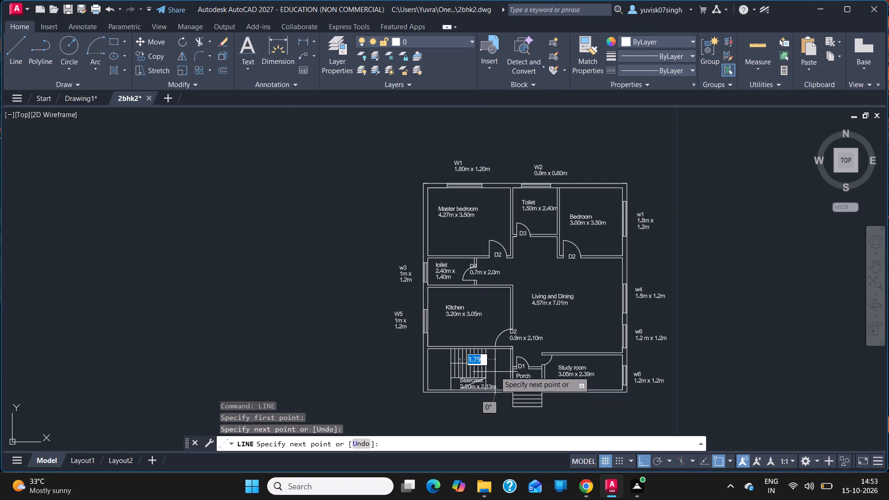
key("ctrl+z")
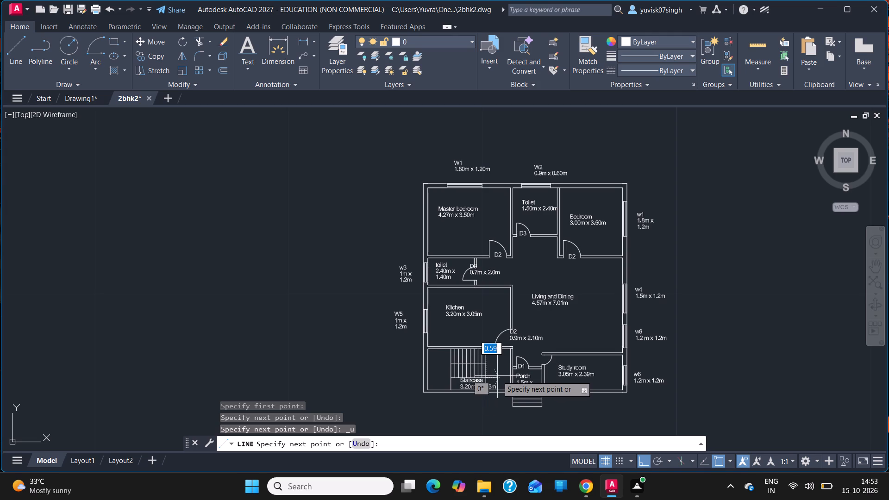
type("0.4")
key("Return")
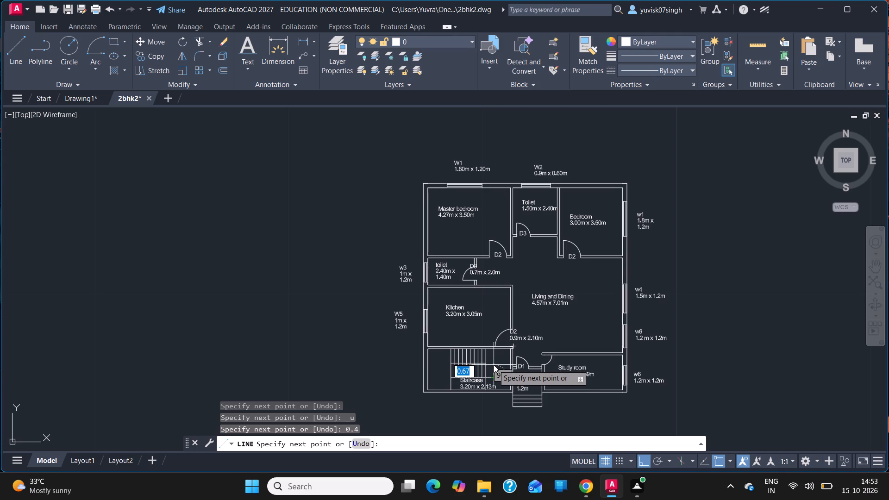
left_click(494, 365)
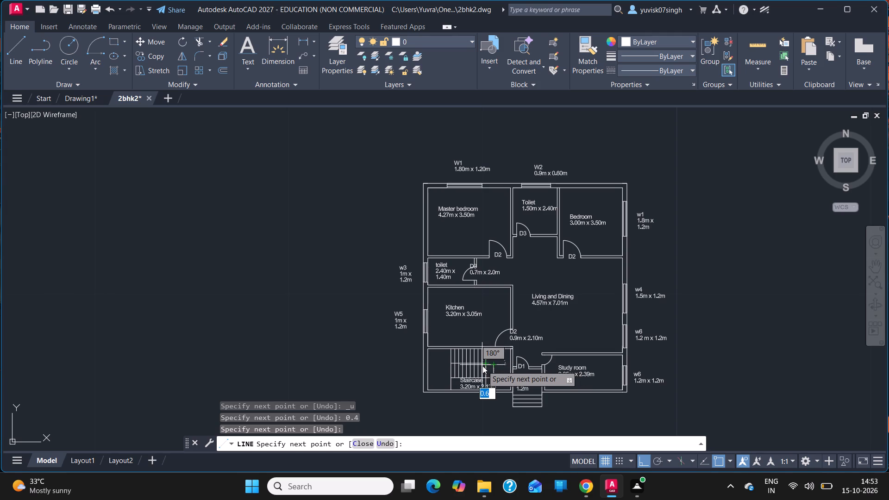
Add an arrowhead to the stair direction line: base segments of 0.2 and 0.4, then sloped sides with Ortho off.
type("0.2")
key("Return")
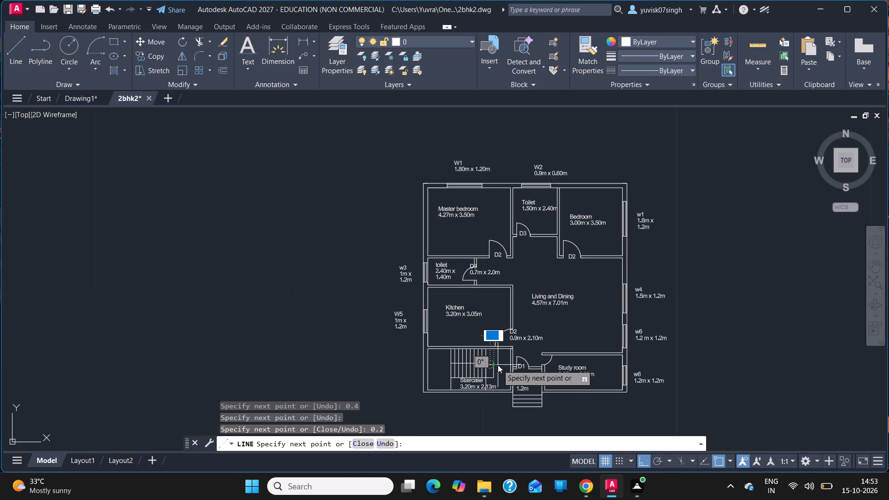
key("0")
type(".4")
key("Return")
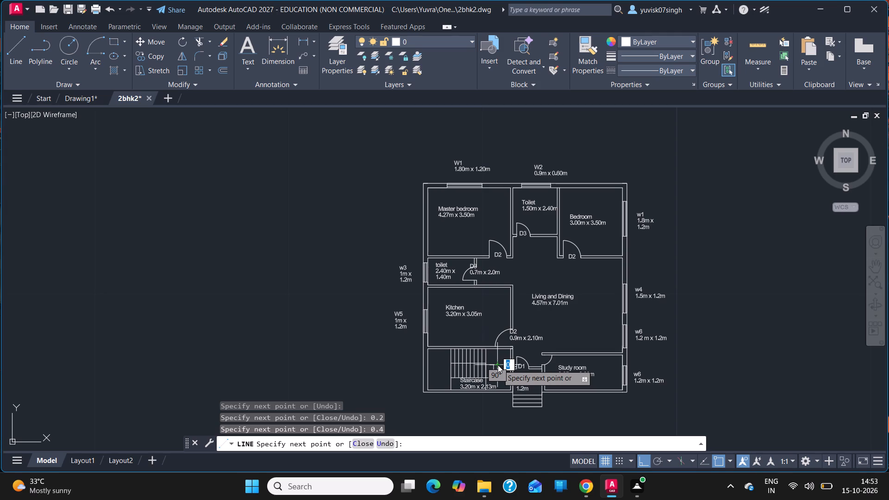
key("F8")
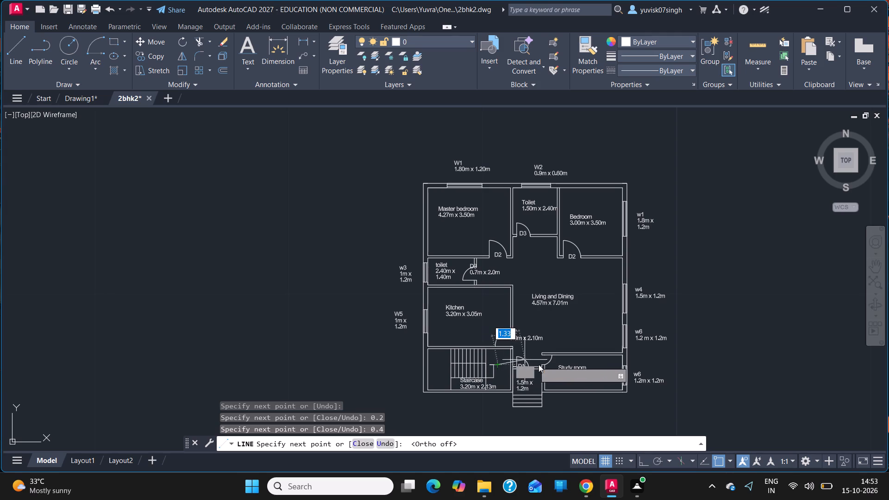
left_click_drag(492, 364, 492, 357)
left_click(492, 357)
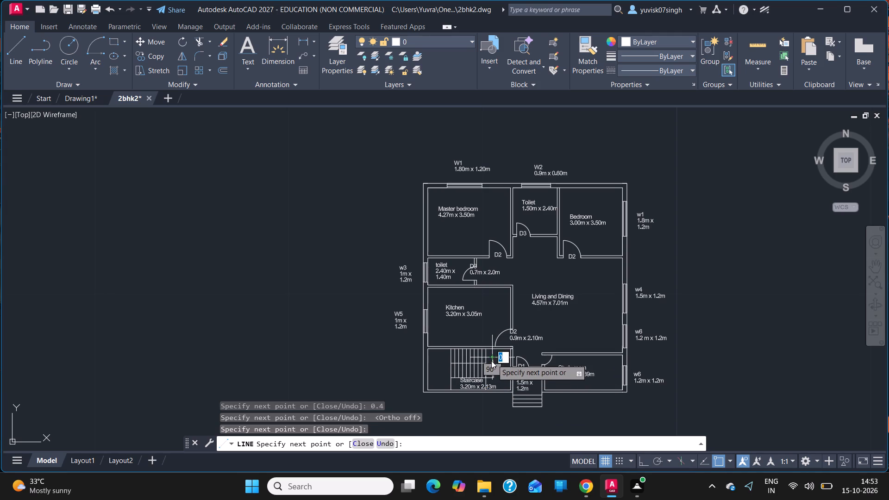
left_click(488, 363)
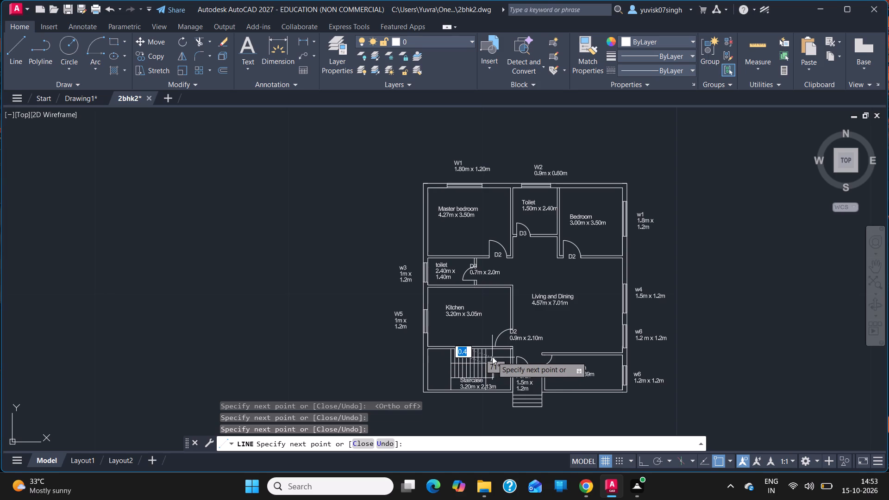
key("Escape")
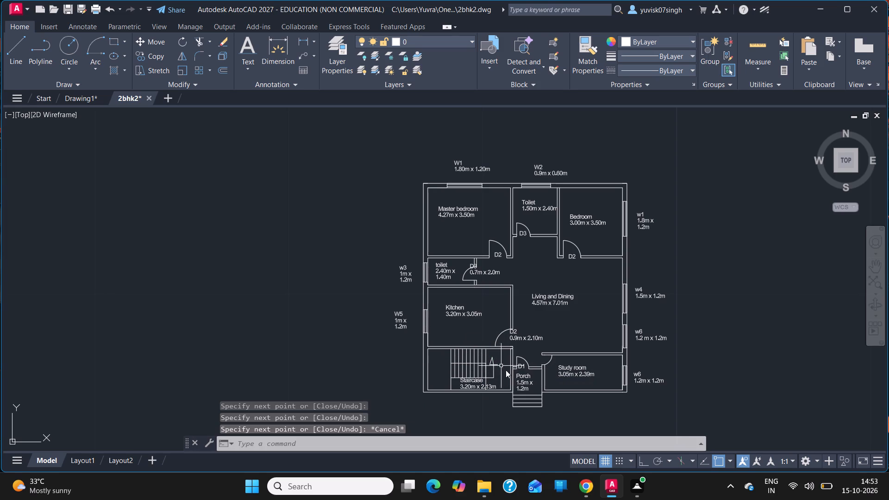
Redraw the arrowhead with a centre line about 0.35 high from the base midpoint and sloped sides to both base ends.
left_click(11, 58)
type("li")
type("ne")
key("Return")
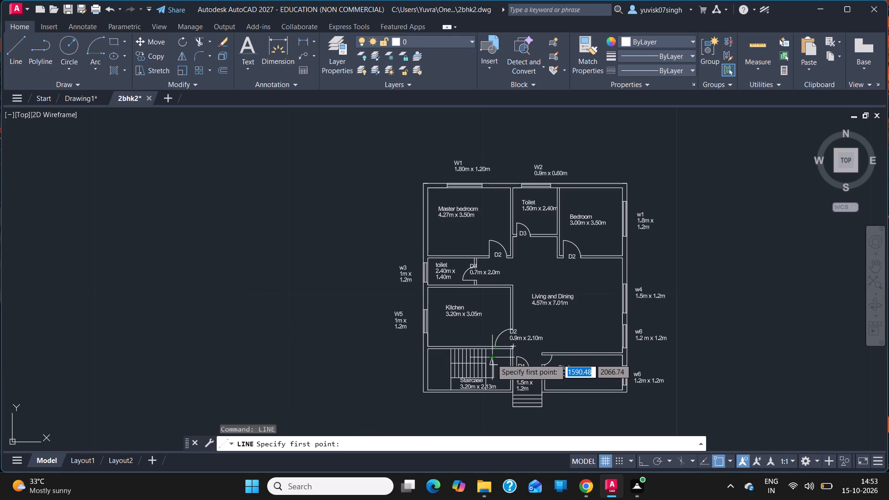
scroll(492, 359, "up", 3, "ctrl")
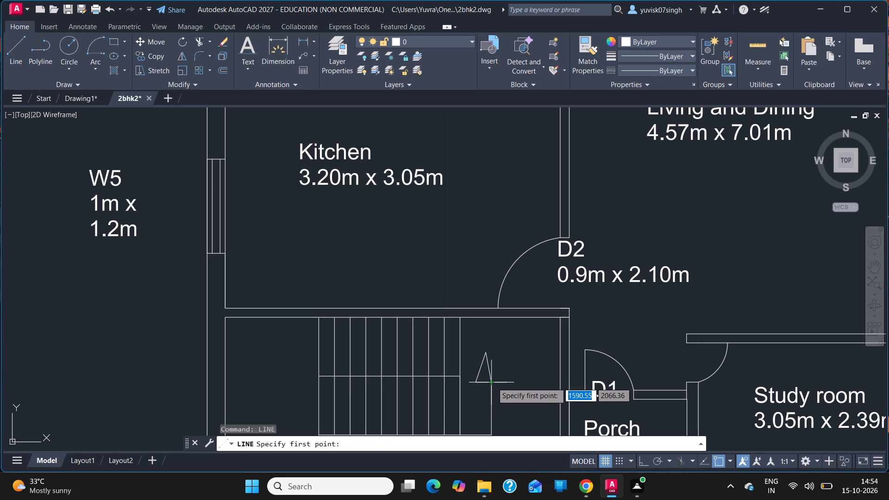
left_click_drag(492, 382, 492, 355)
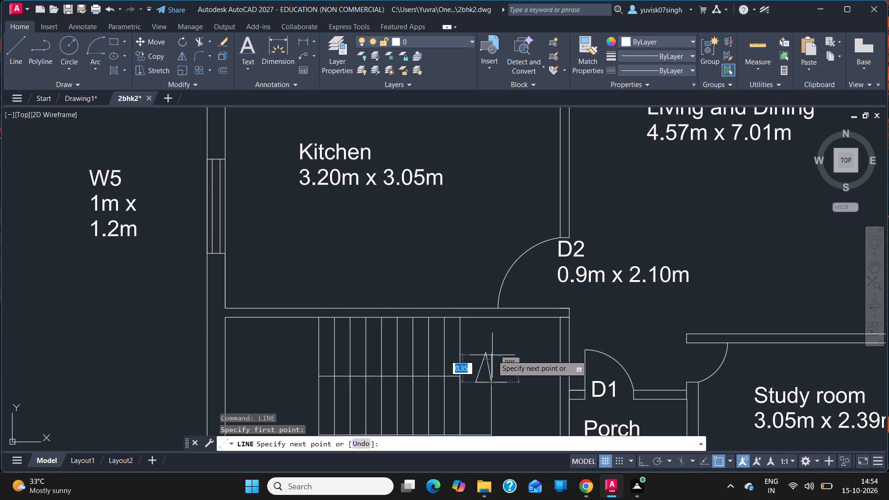
left_click_drag(492, 355, 492, 355)
left_click(492, 355)
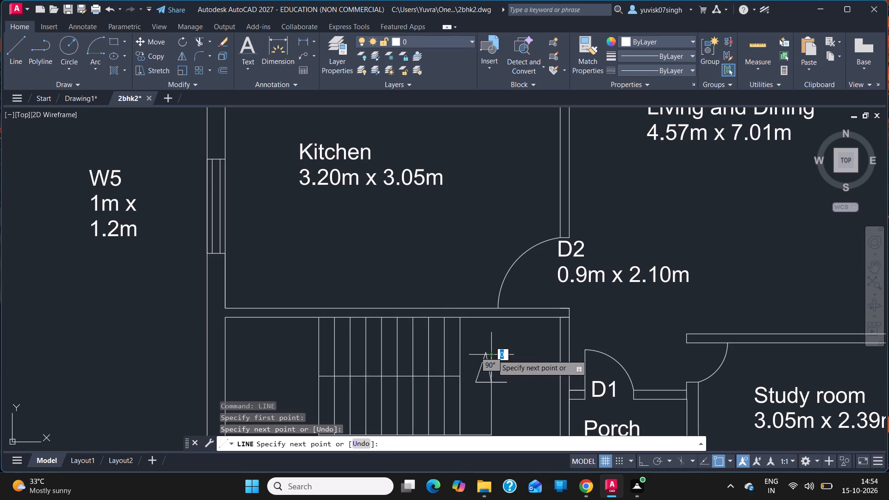
left_click(475, 382)
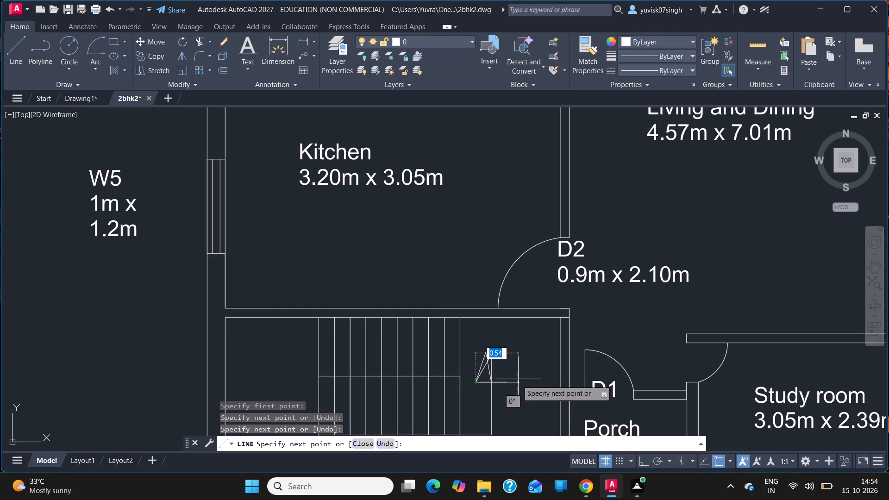
left_click_drag(507, 381, 491, 356)
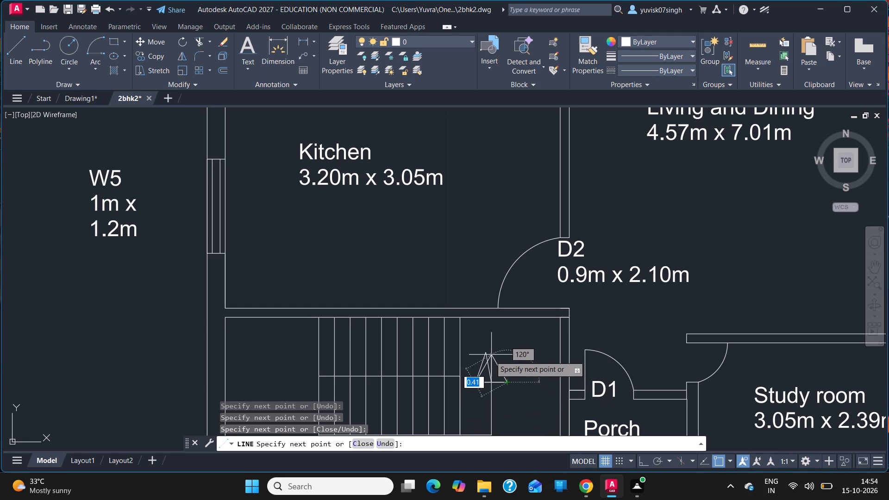
left_click_drag(491, 356, 492, 355)
left_click(492, 355)
key("Escape")
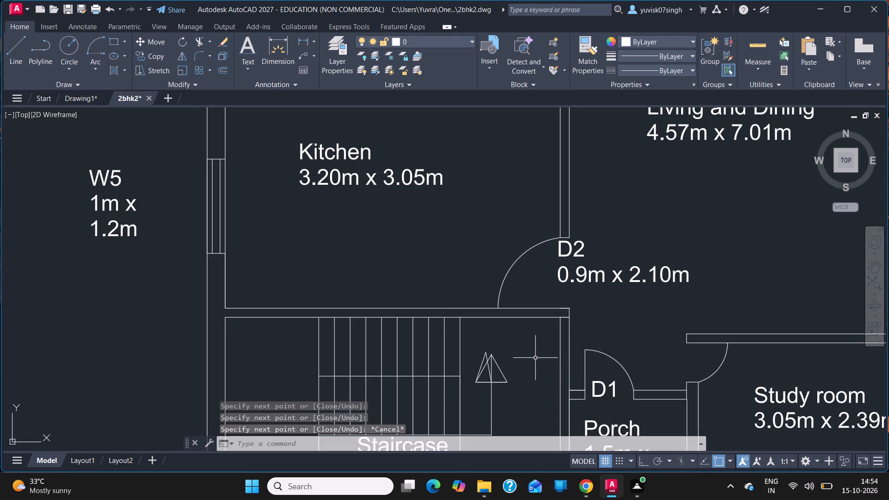
Trim away the off-centre sloped lines and the vertical centre line inside the stair arrowhead.
type("trim")
key("Return")
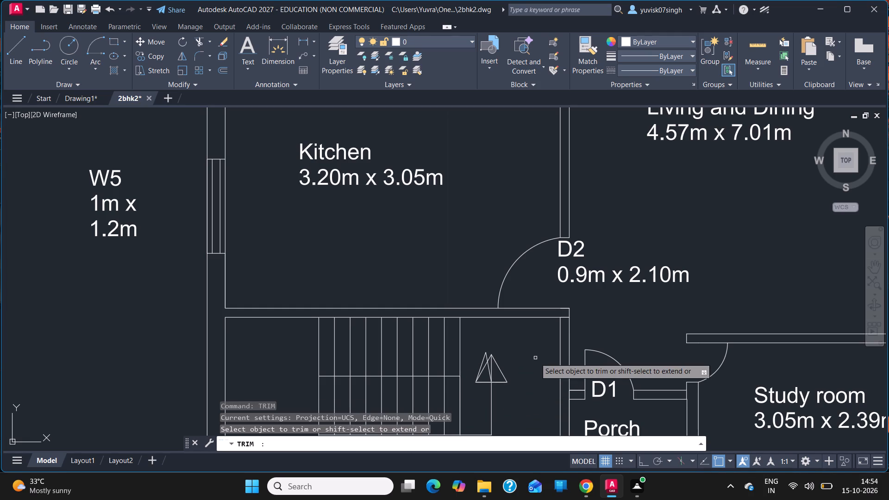
left_click(486, 354)
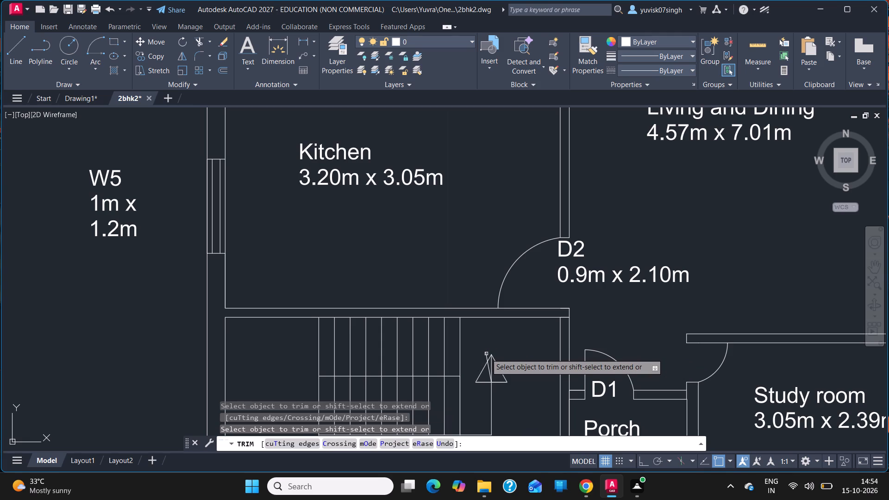
left_click(487, 356)
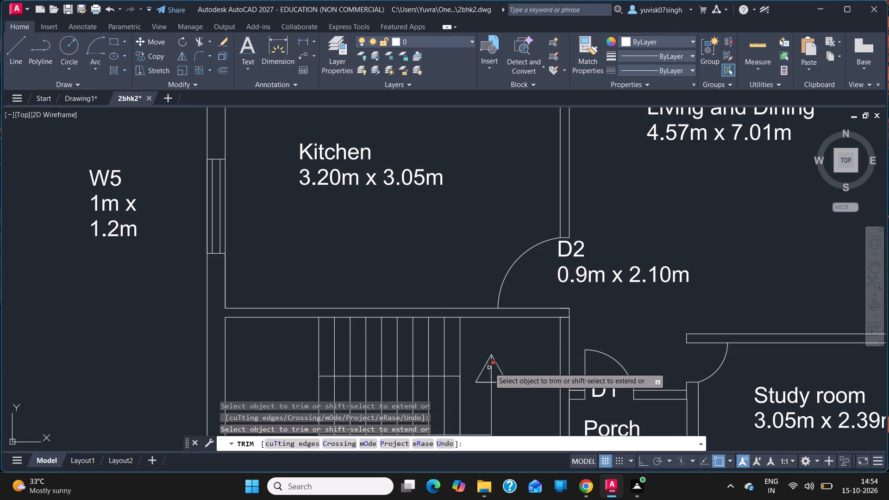
left_click(488, 368)
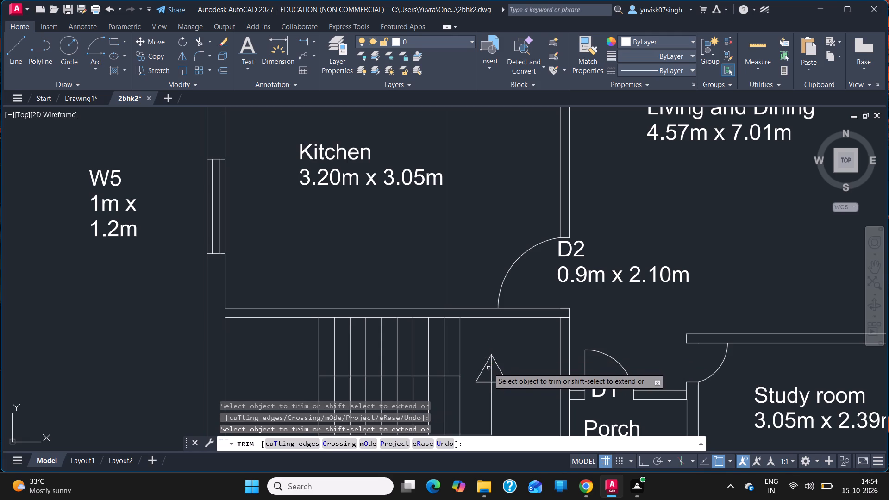
left_click(492, 370)
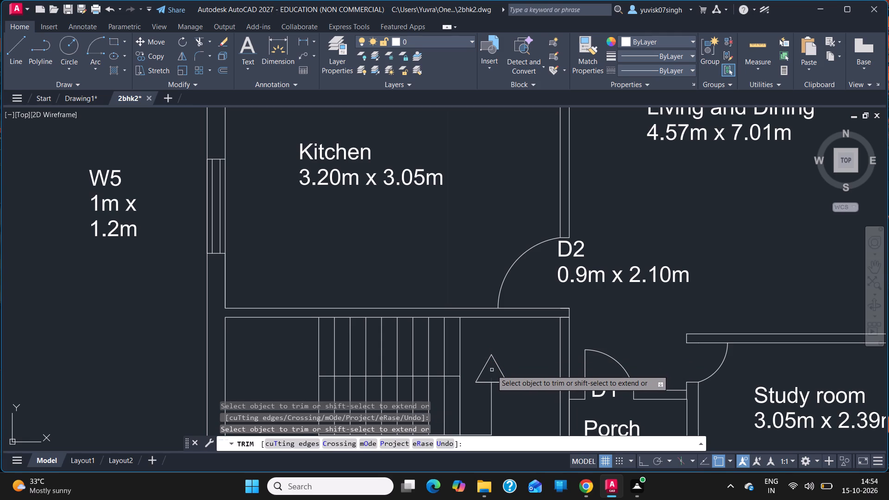
key("Escape")
Draw a polyline extending the staircase's horizontal middle line to the near side of the arrowhead.
key("grave")
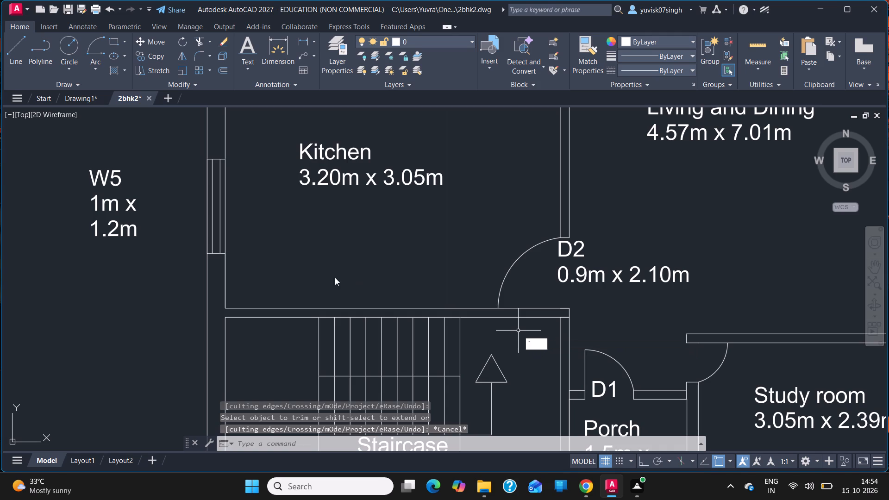
left_click(16, 53)
type("line")
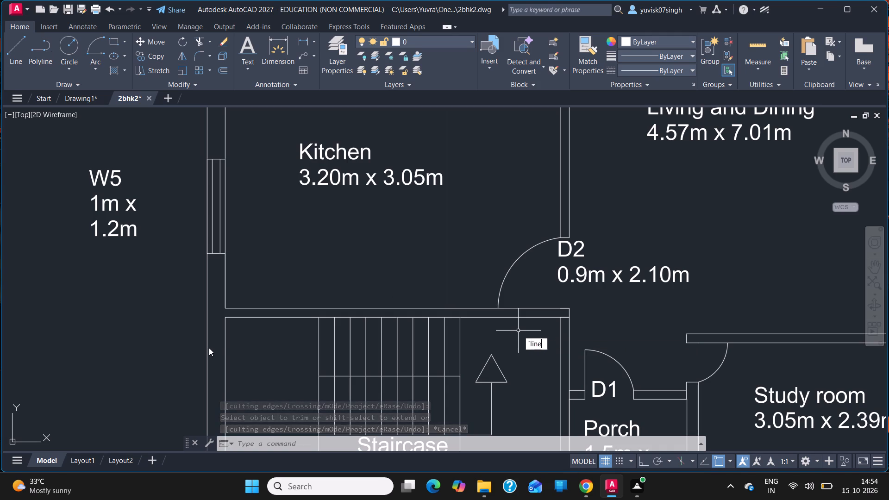
key("Return")
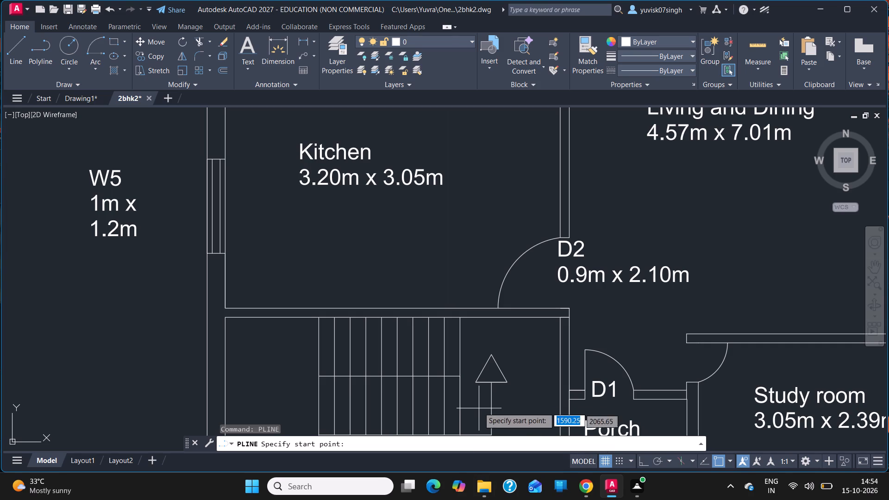
left_click_drag(462, 375, 481, 374)
left_click(481, 374)
key("Escape")
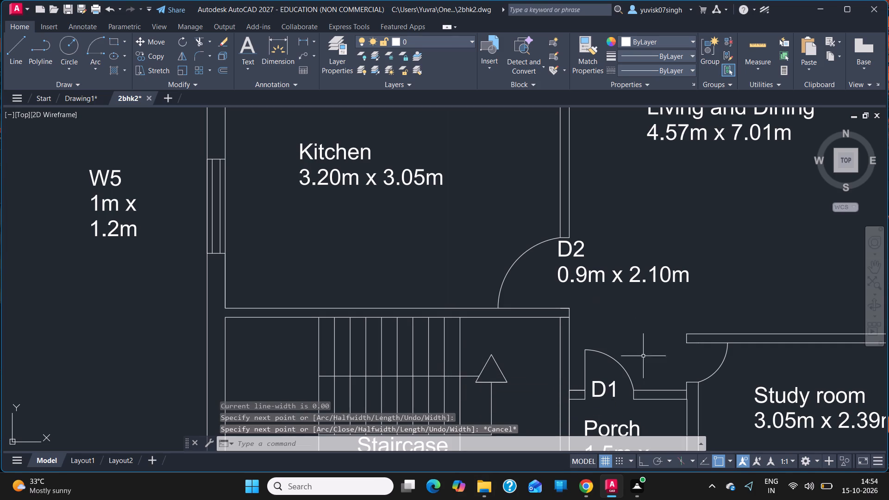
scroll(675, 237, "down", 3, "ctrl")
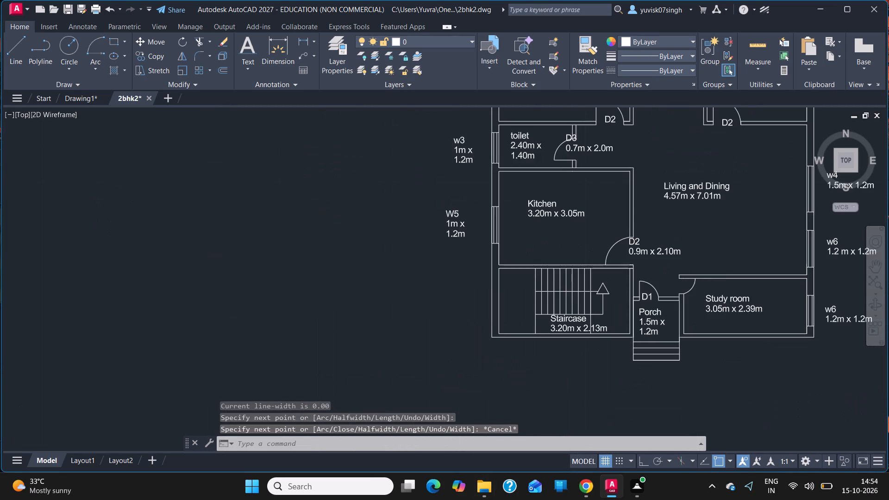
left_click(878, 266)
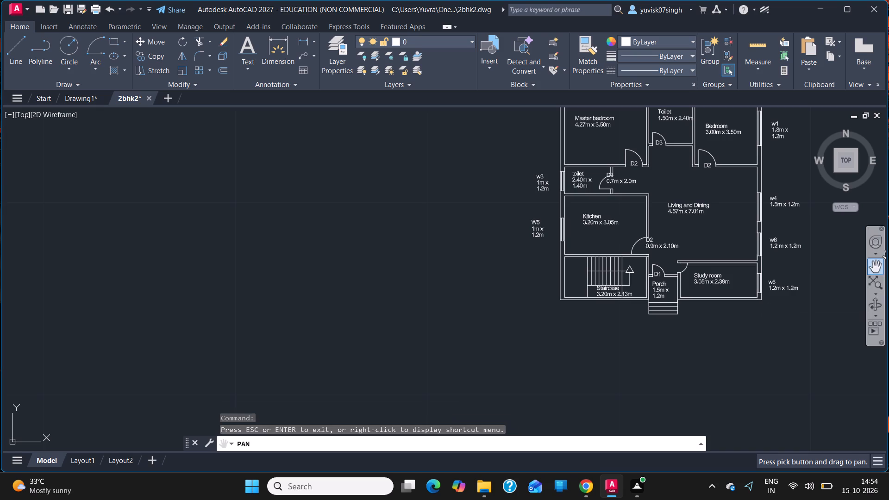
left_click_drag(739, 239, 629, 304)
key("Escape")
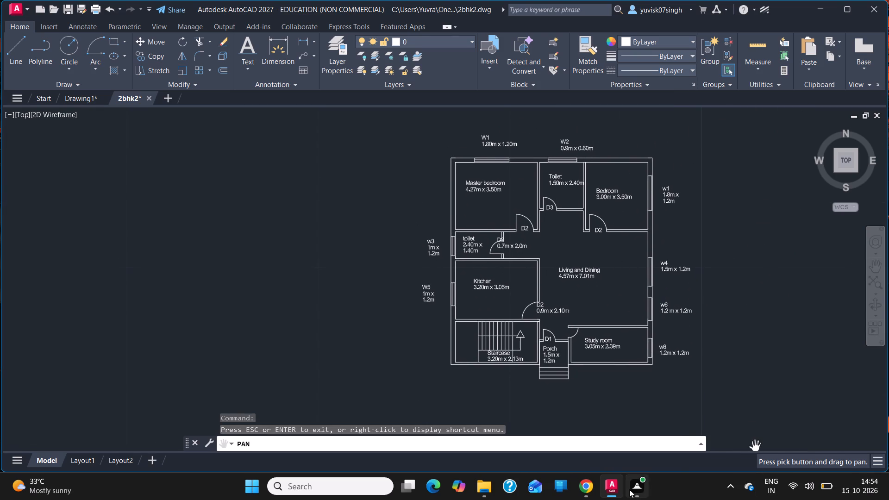